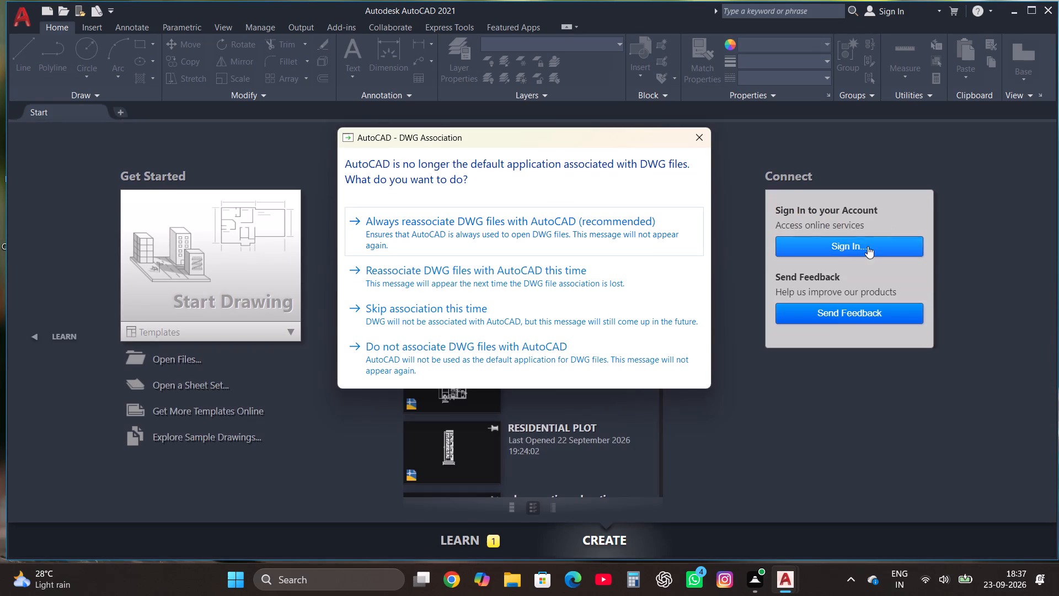
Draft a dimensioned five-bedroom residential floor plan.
Dismiss the DWG association prompt and start a new drawing.
click(688, 136)
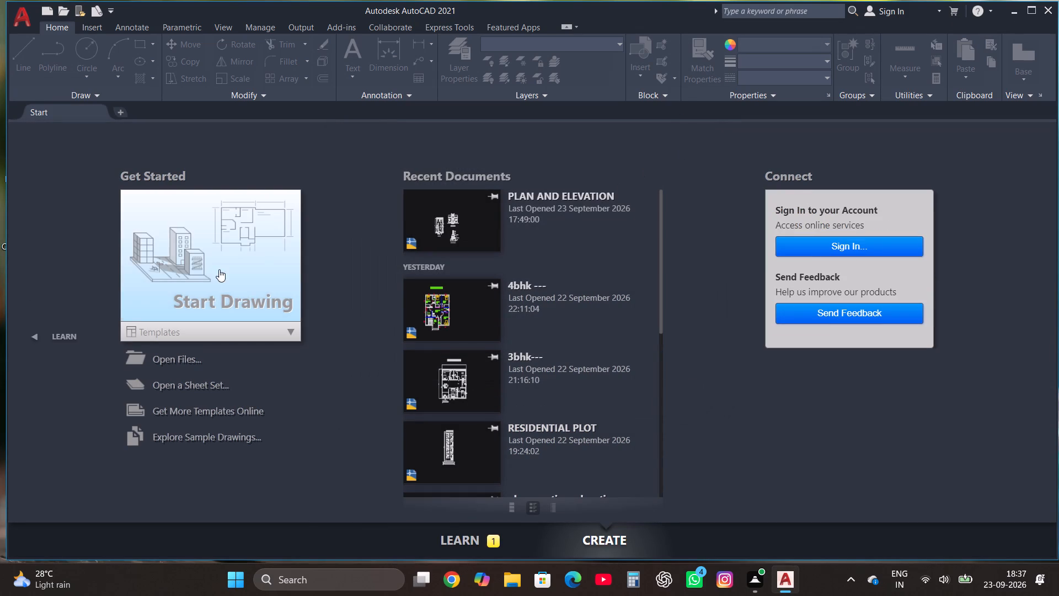
click(206, 274)
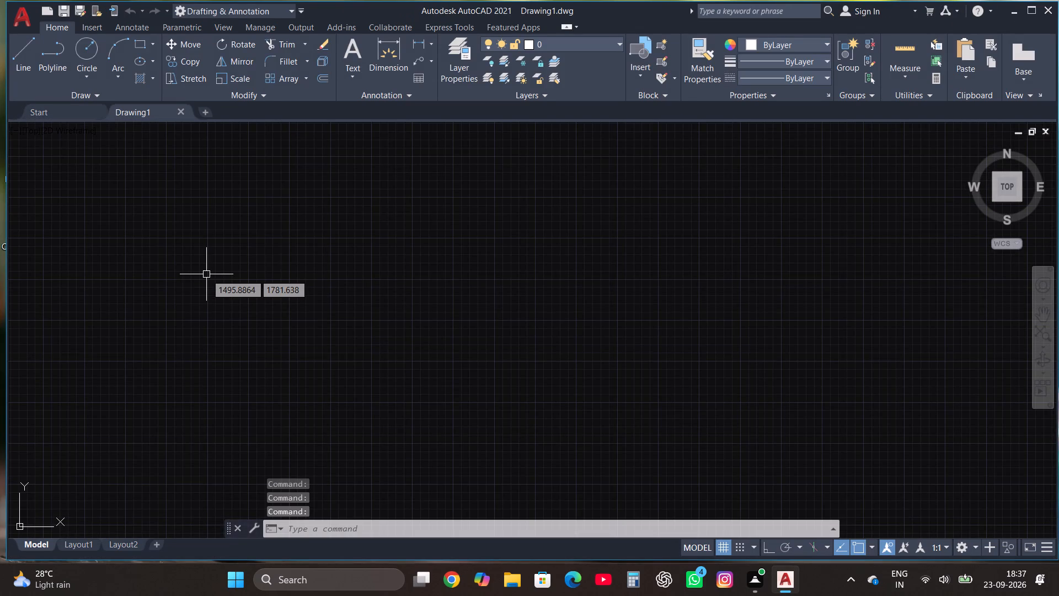
Open the program options to check the file opening and saving settings, and accept them.
text(OP)
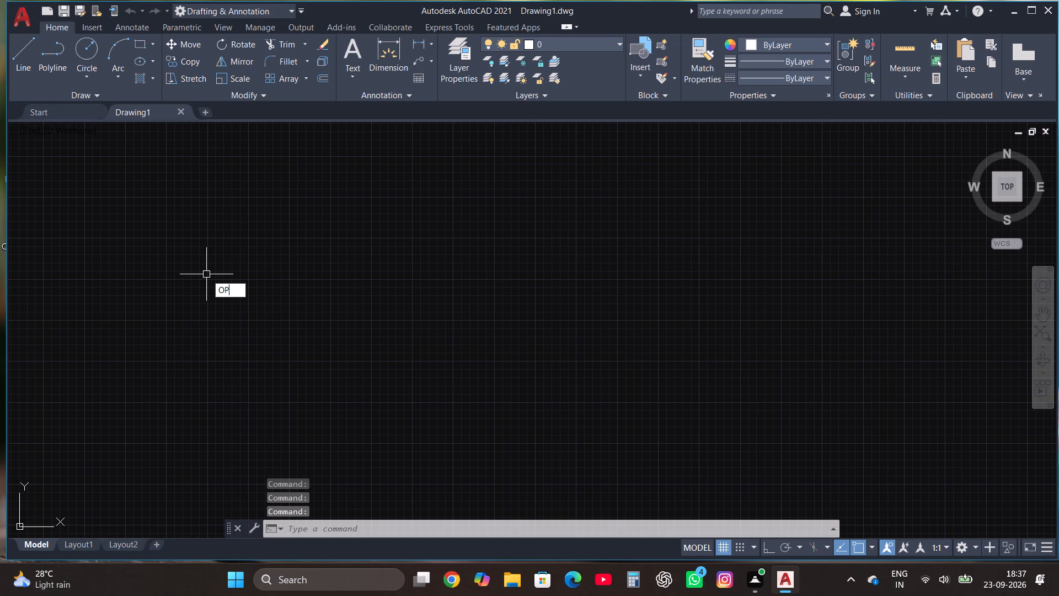
key(Return)
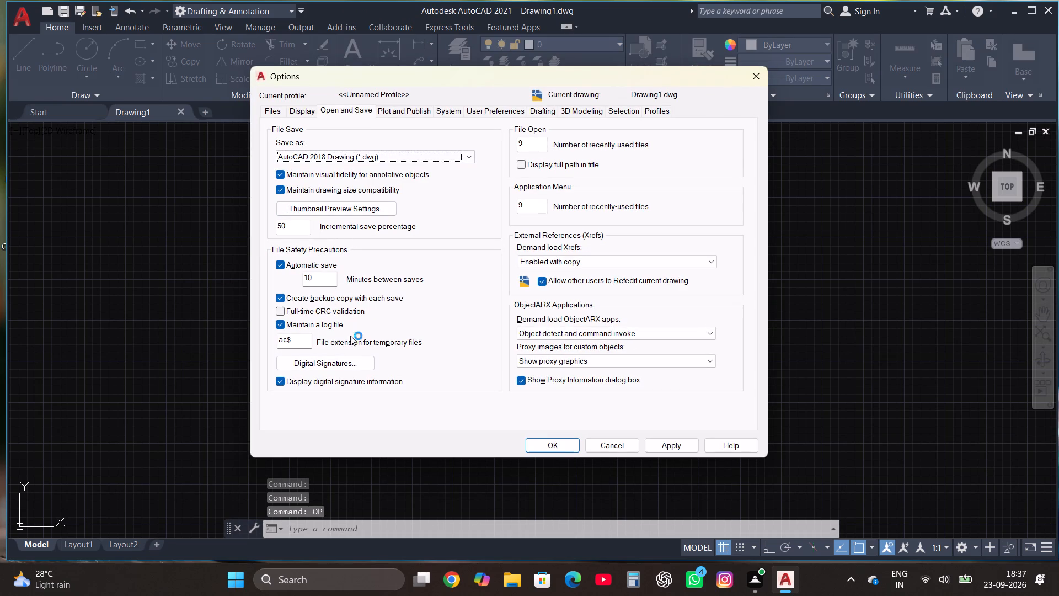
click(555, 442)
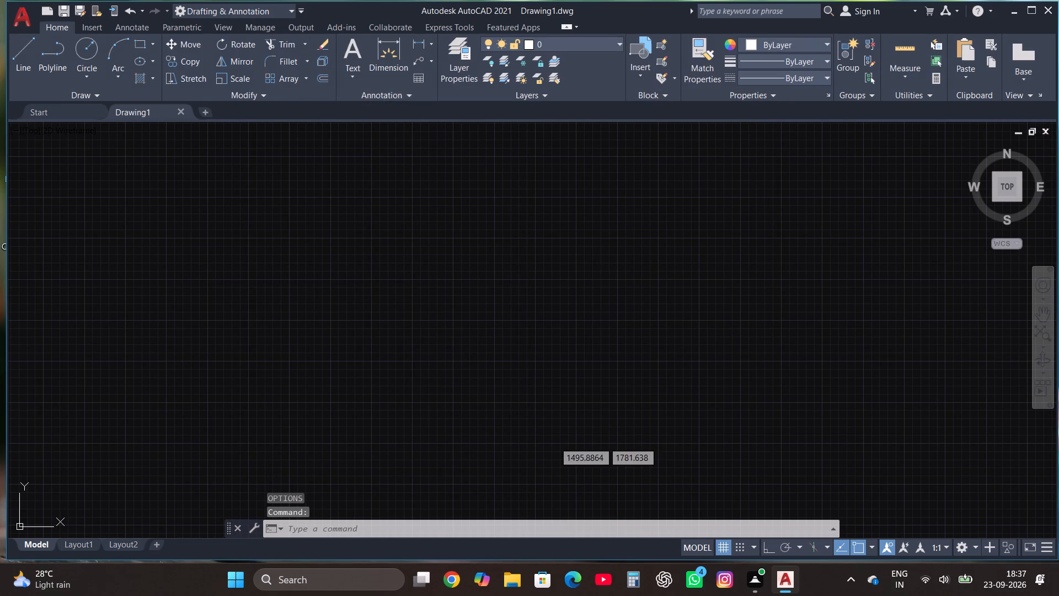
Turn on log file recording with the LOGFILEON command.
text(LOG)
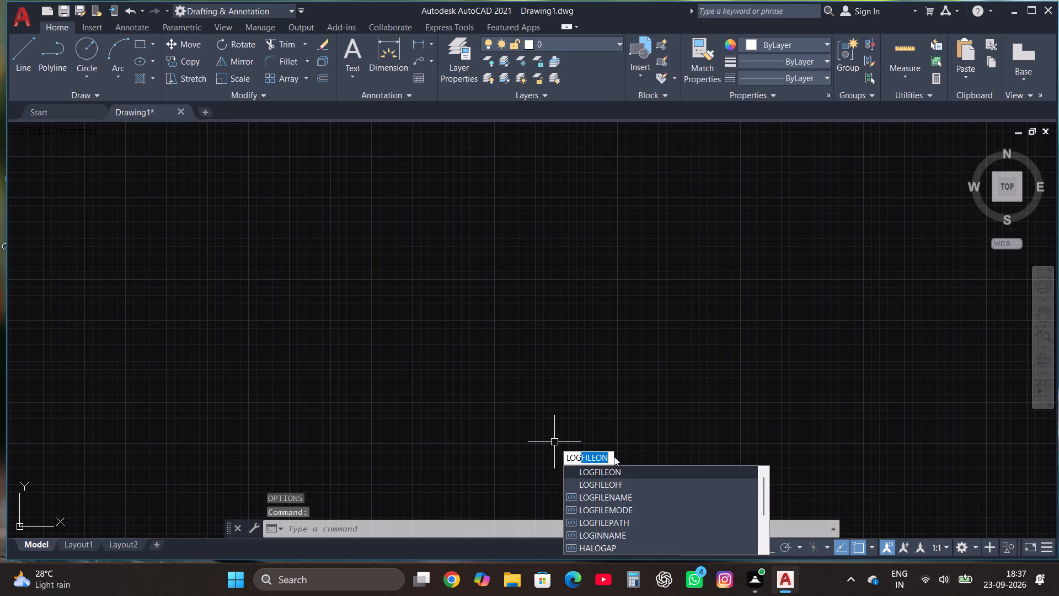
click(611, 474)
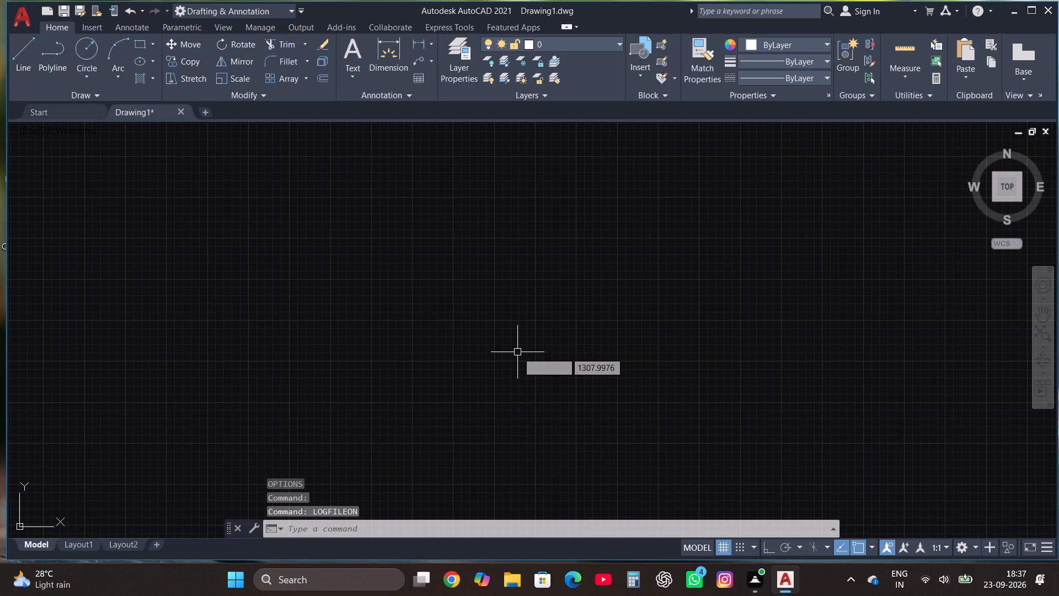
Configure the drawing units to Architectural length with 0'-0" precision and an insertion scale in inches.
text(UN)
key(Return)
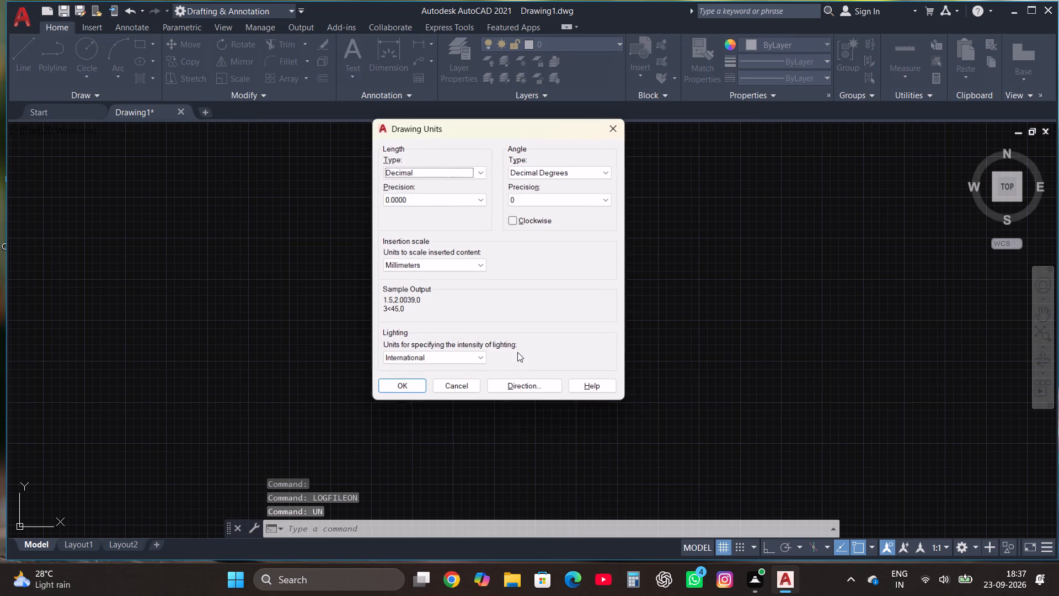
click(432, 171)
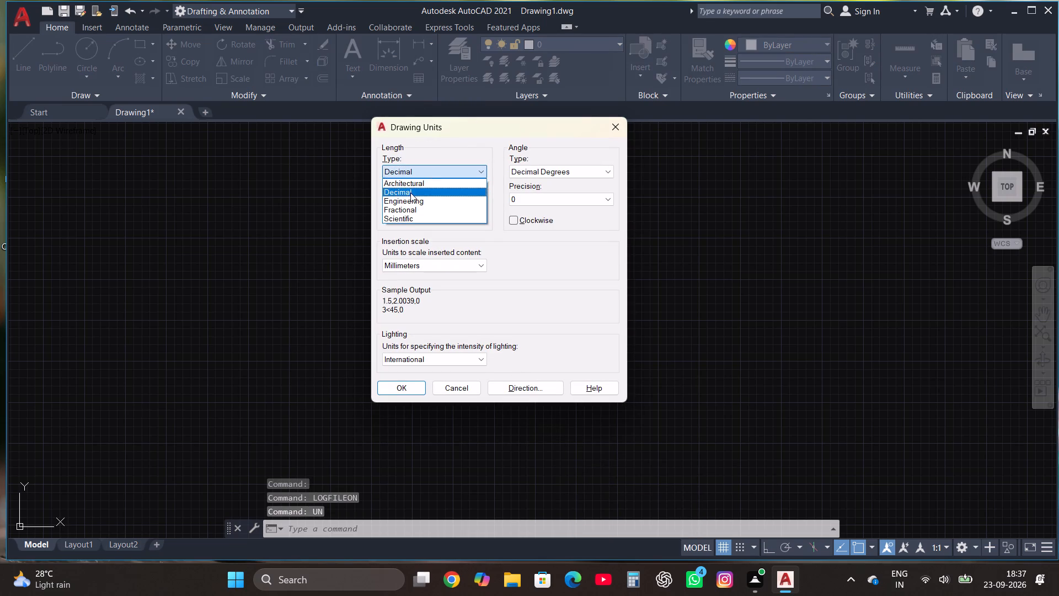
click(419, 182)
click(422, 201)
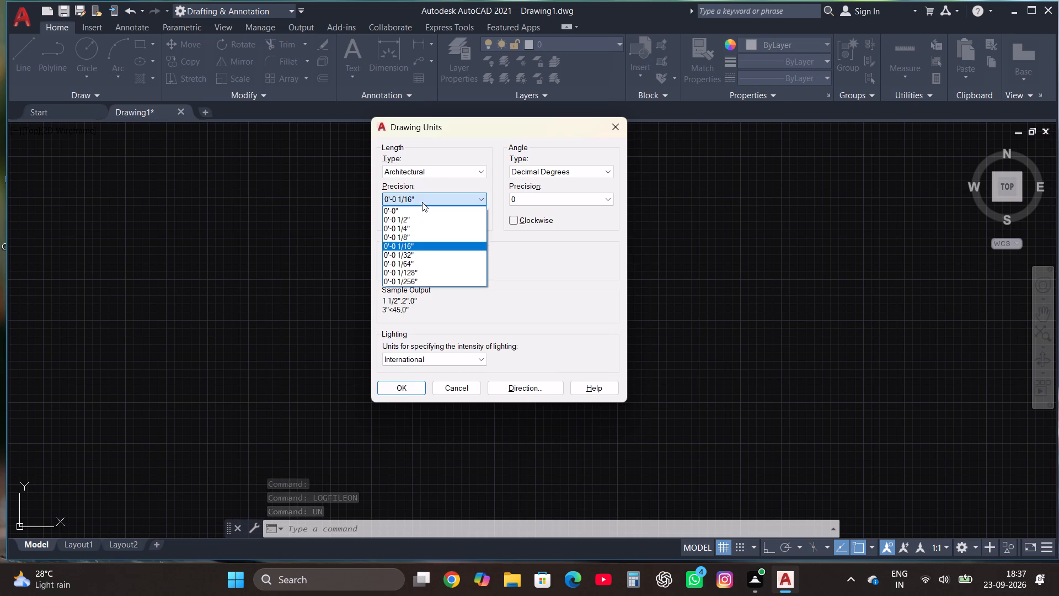
click(416, 209)
click(436, 264)
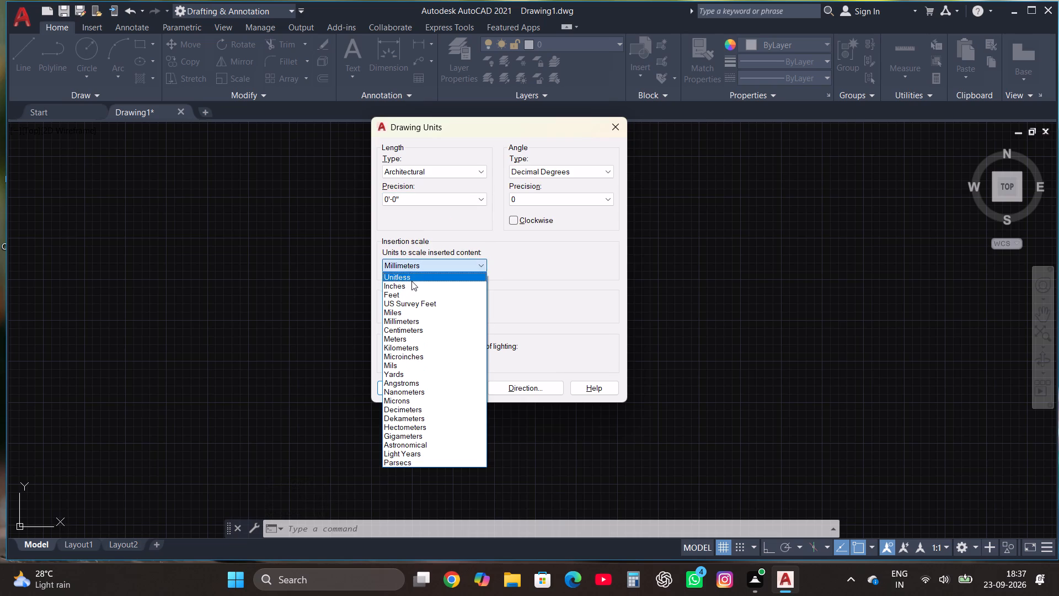
click(407, 291)
click(411, 266)
click(399, 287)
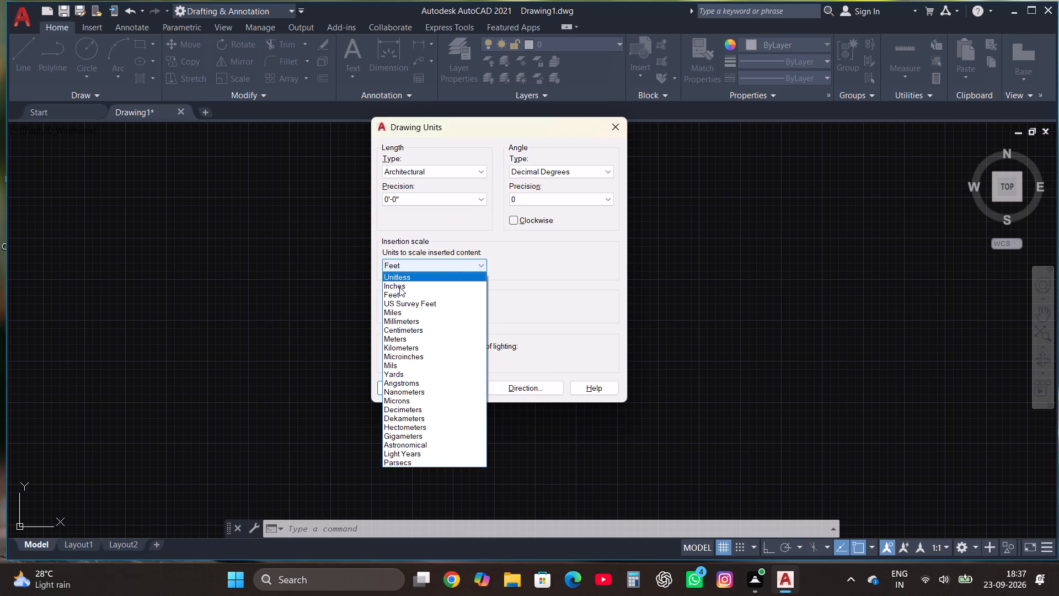
click(409, 380)
click(409, 387)
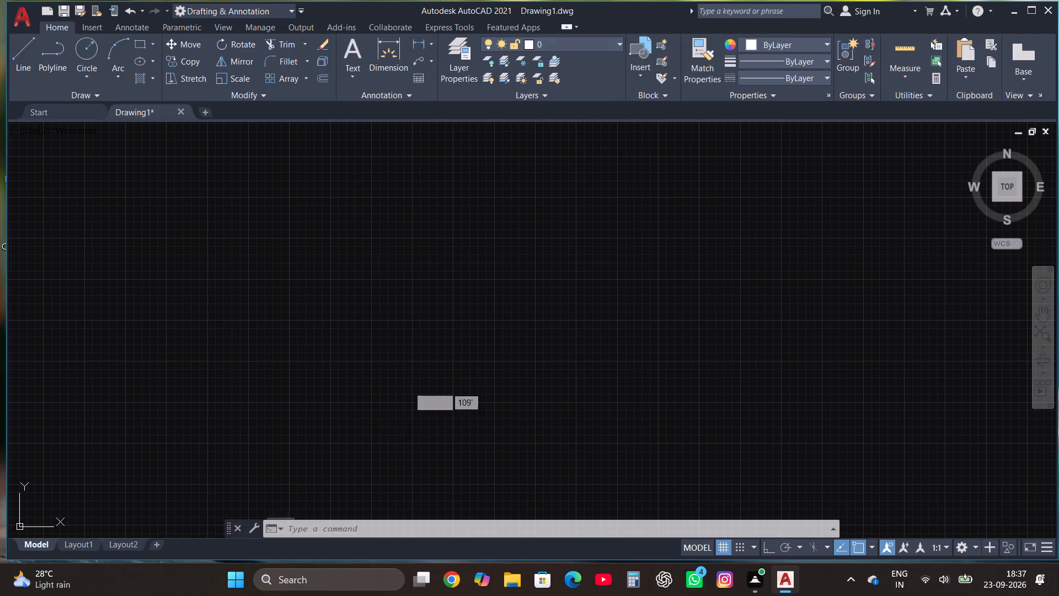
Modify the ISO-25 dimension style's primary units to the Architectural format with 0'-0" precision.
text(DIM)
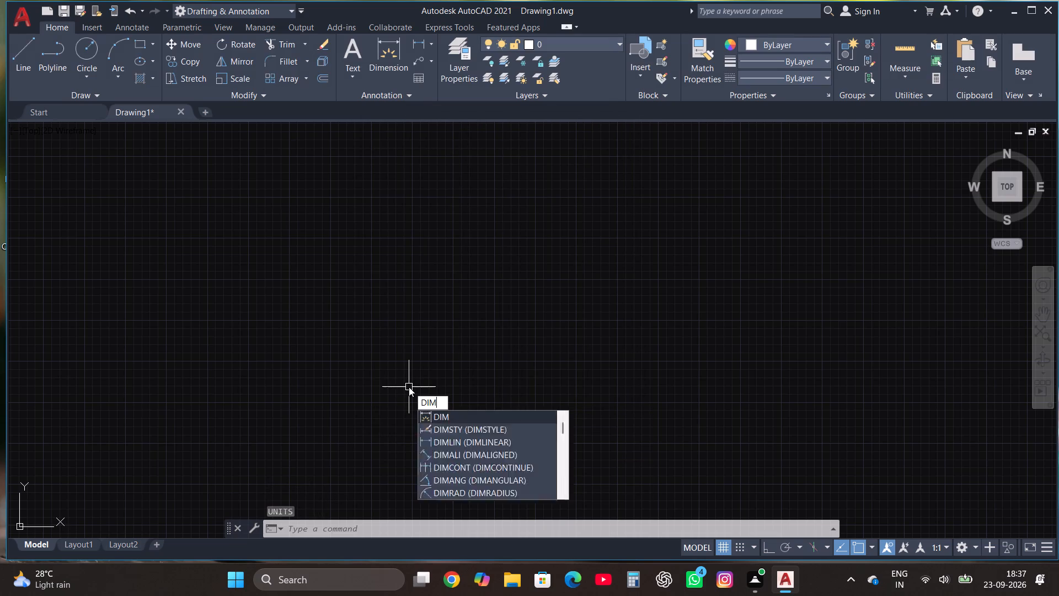
click(499, 431)
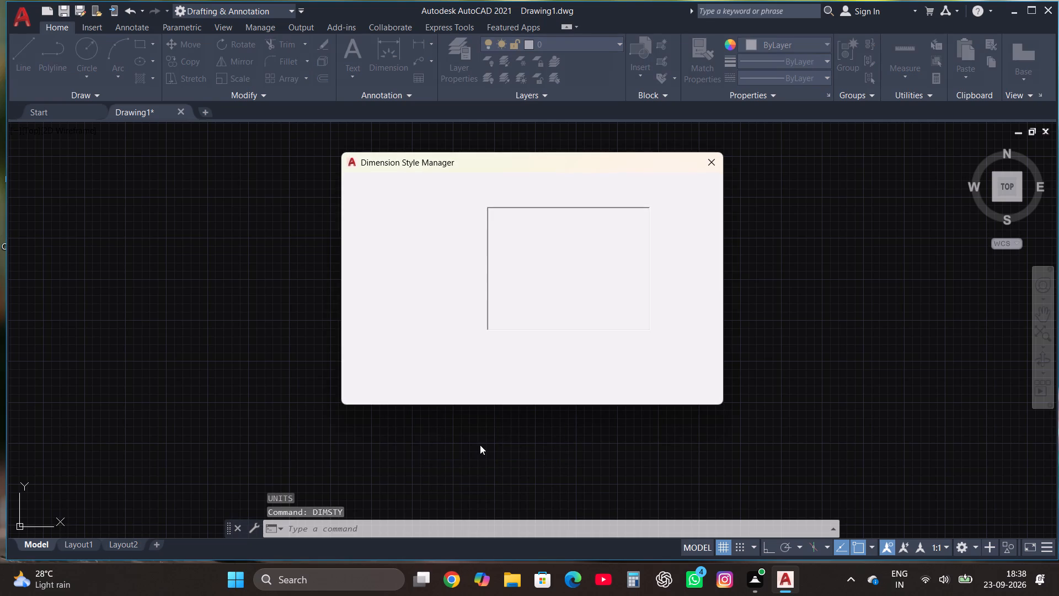
click(689, 248)
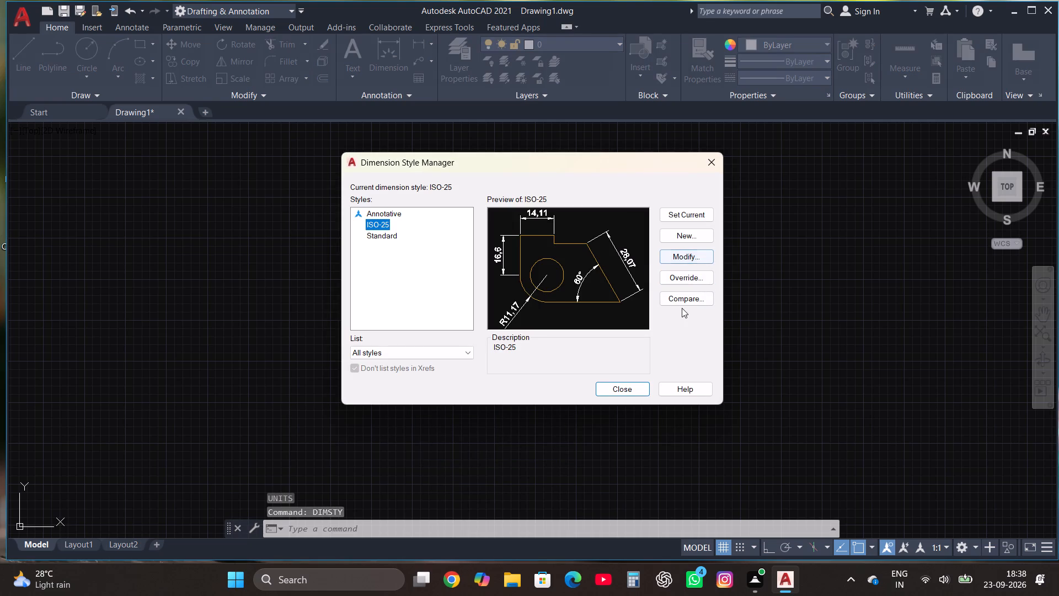
click(676, 255)
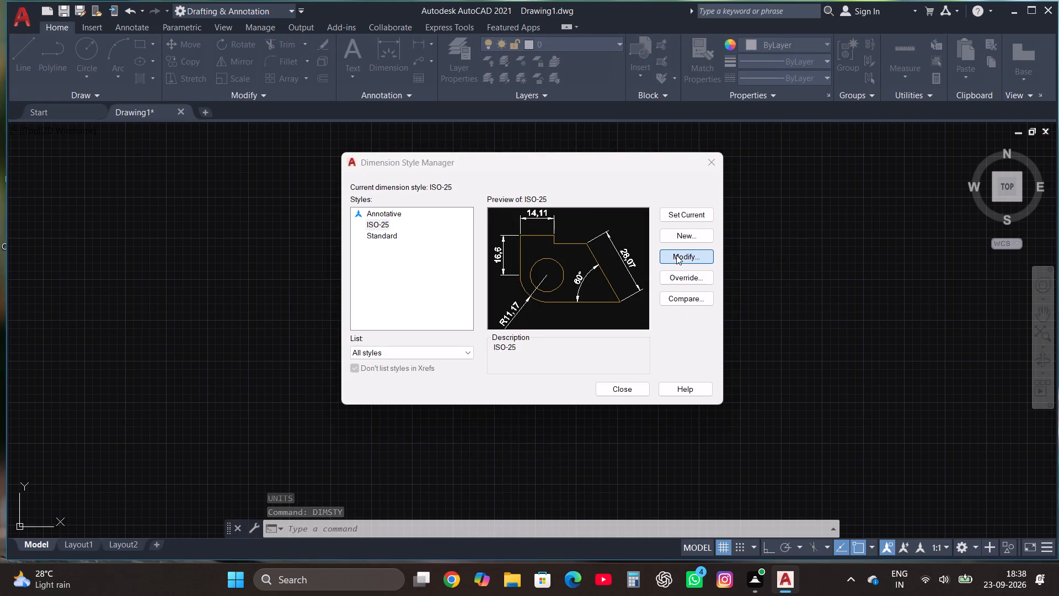
click(483, 116)
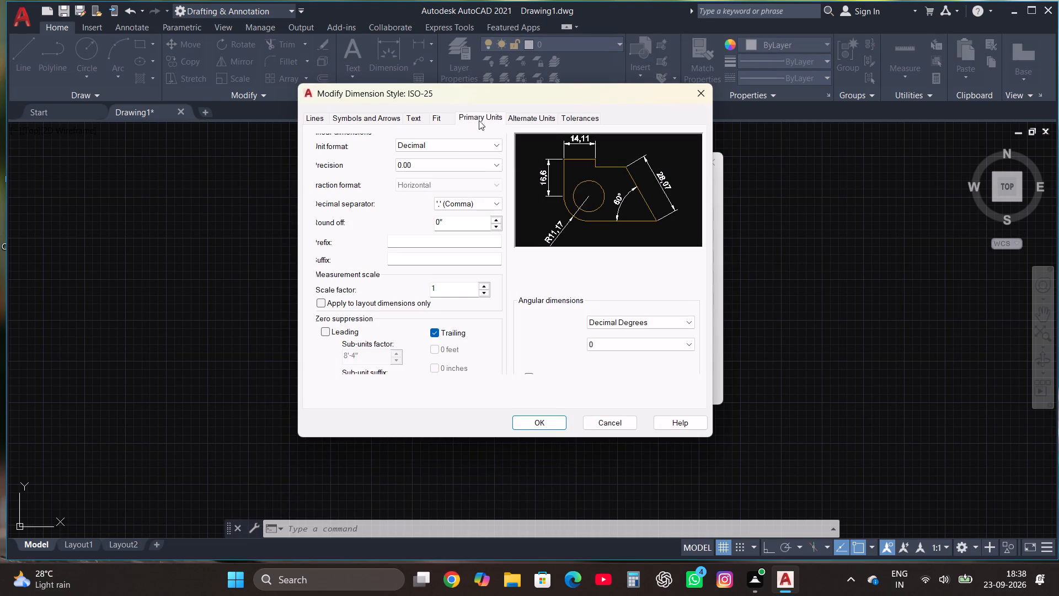
click(454, 141)
click(432, 183)
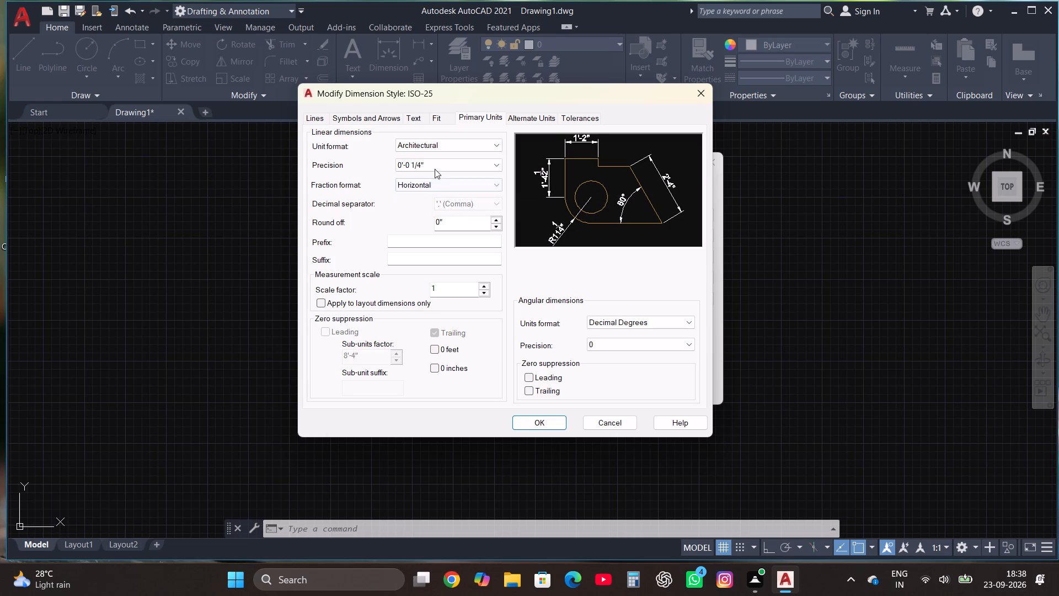
click(435, 166)
click(425, 181)
click(429, 159)
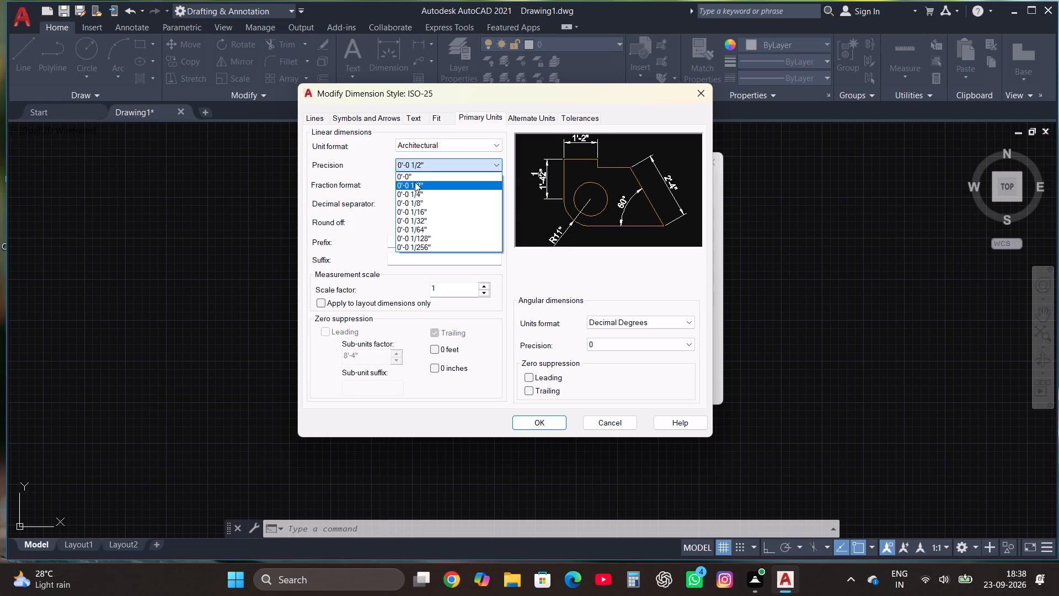
click(414, 177)
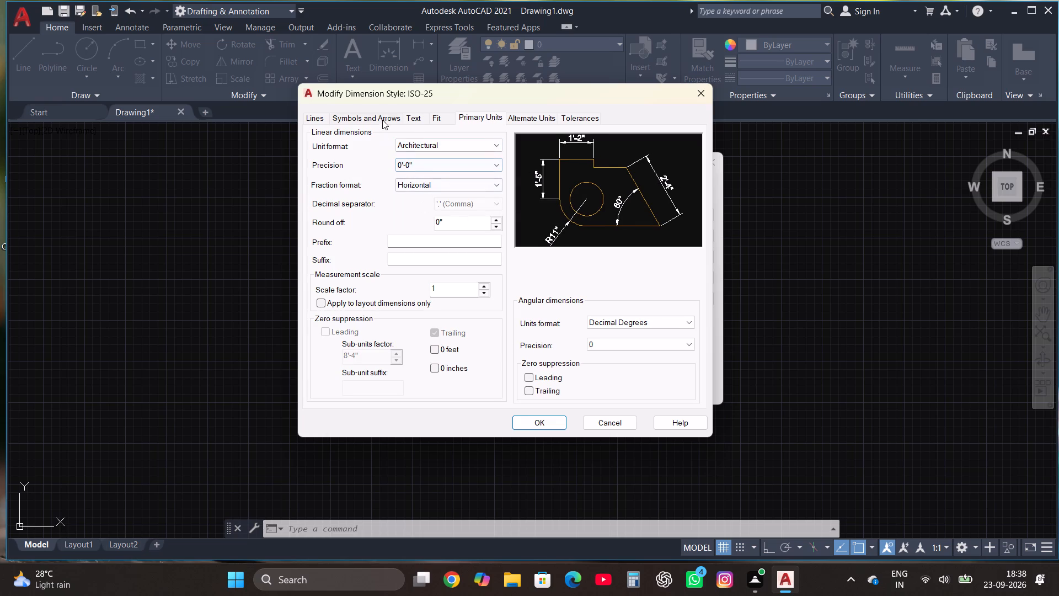
Set the ISO-25 dimension style's text height to 10" and make the style current.
click(416, 114)
drag(485, 212, 476, 213)
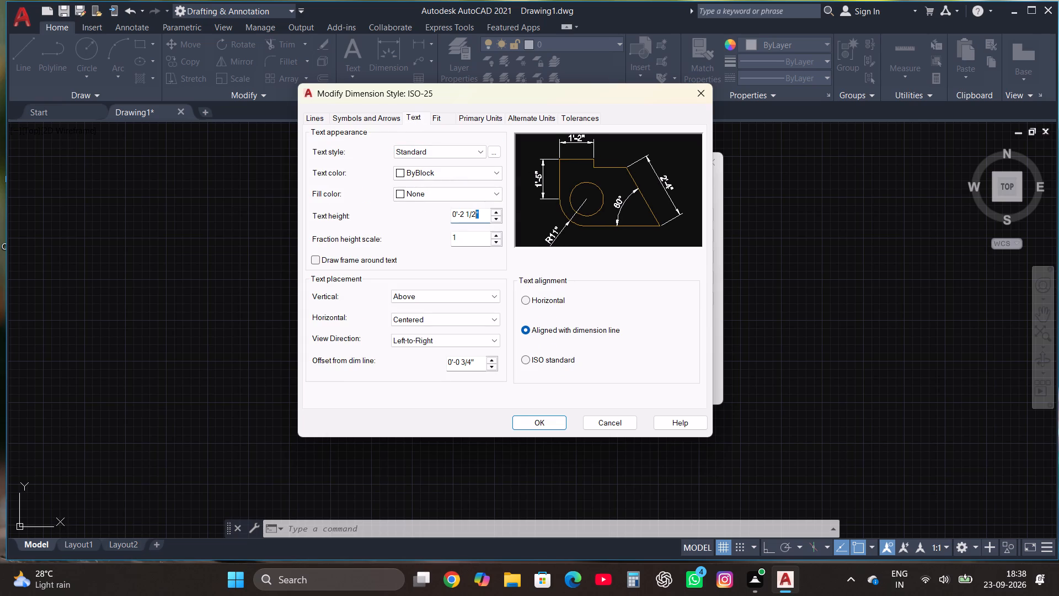
drag(476, 213, 441, 221)
text(10")
key(Return)
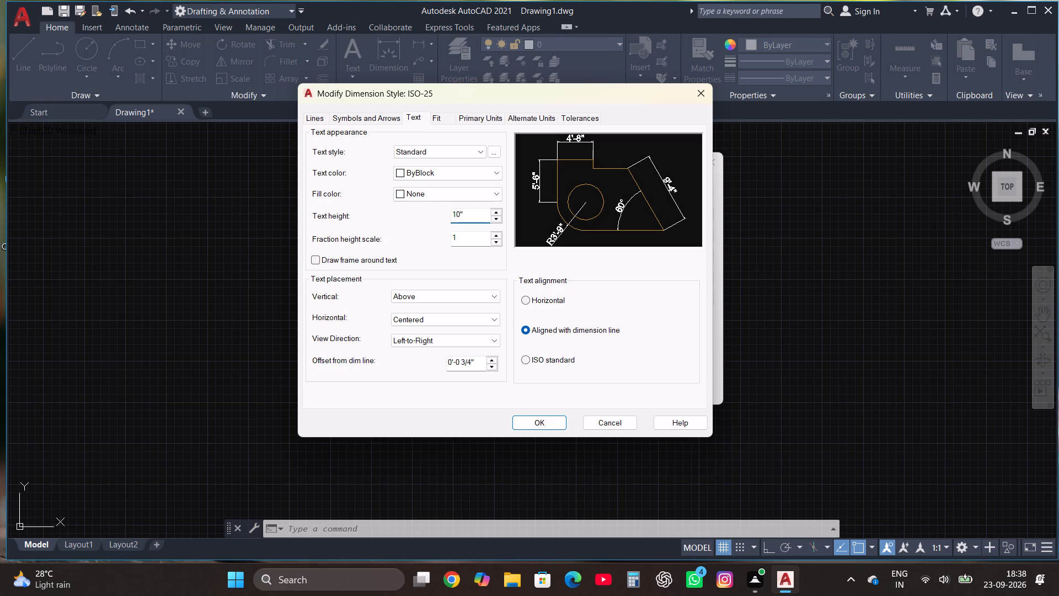
click(534, 423)
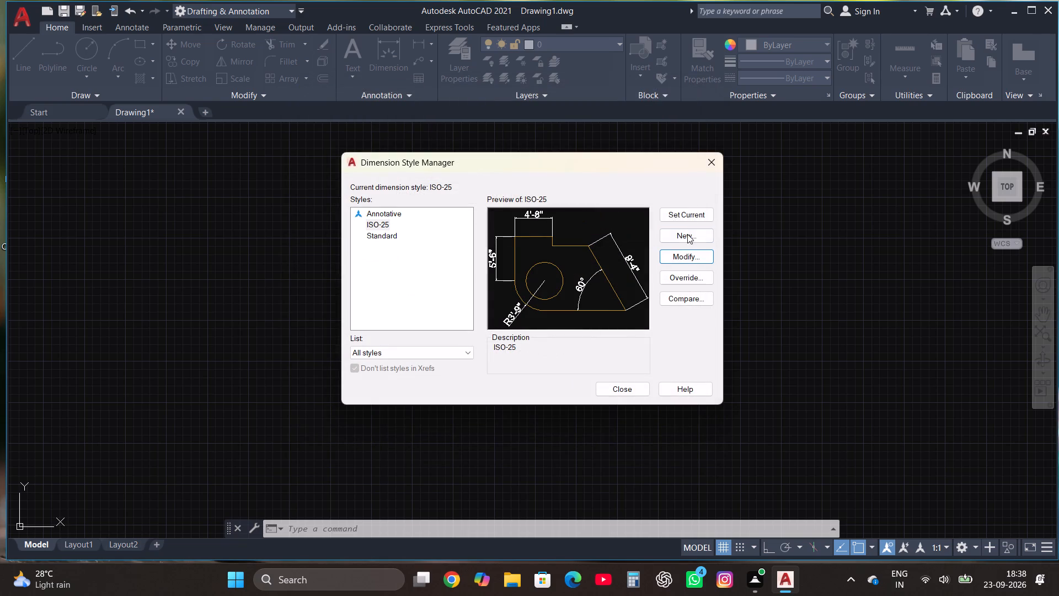
click(689, 209)
click(621, 387)
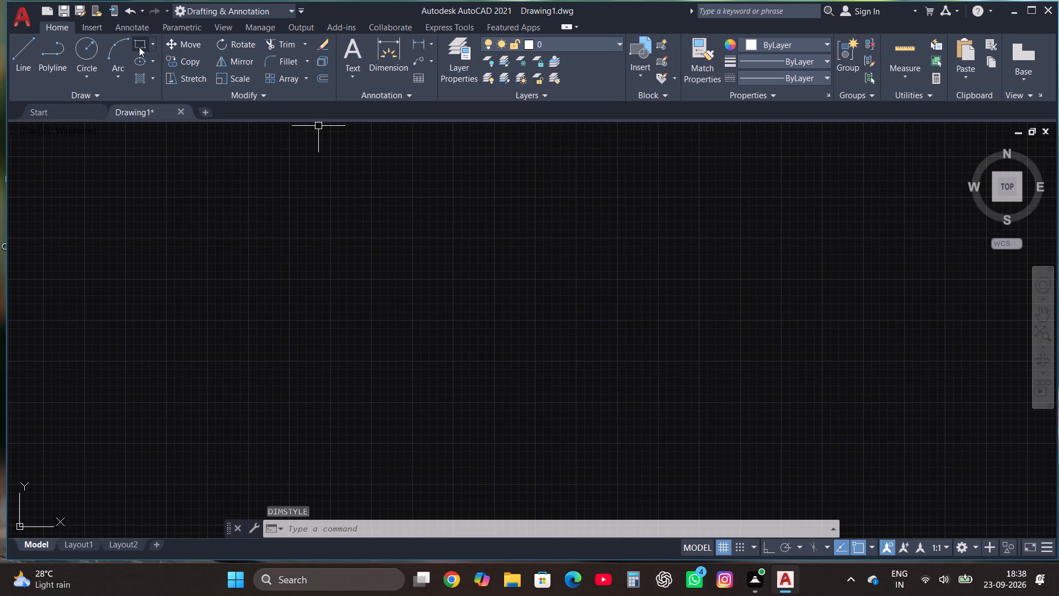
Draw a rectangle 30' wide and 34' high for the outer outline.
click(139, 47)
click(275, 221)
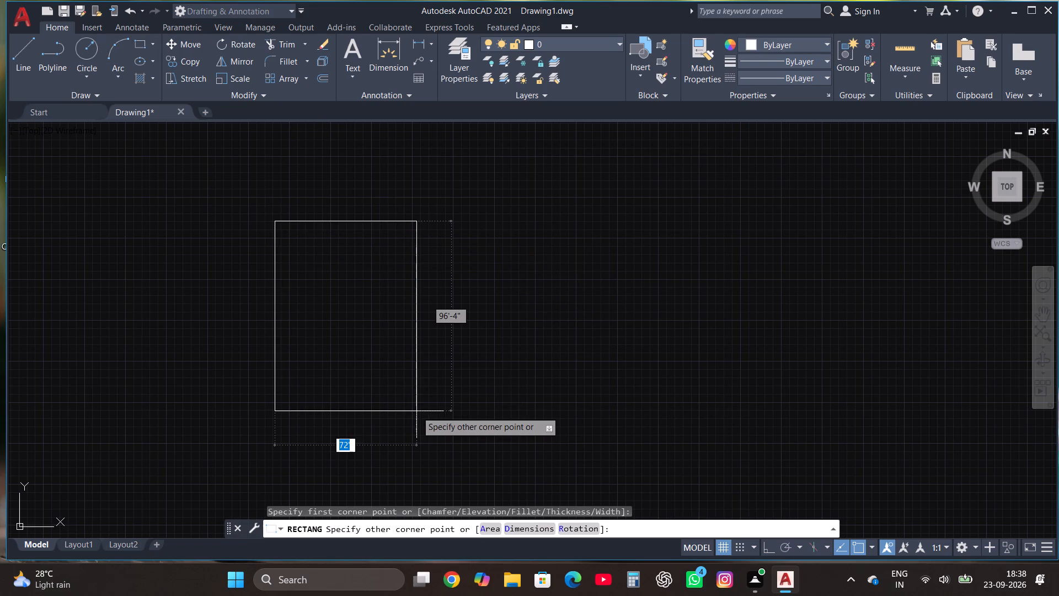
text(30')
key(comma)
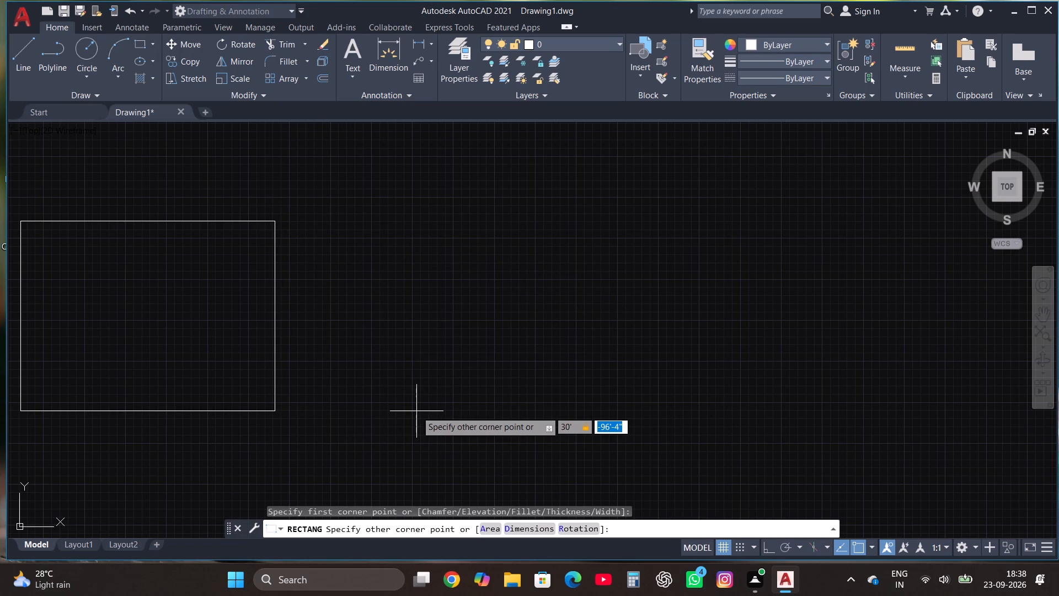
text(34')
key(Return)
key(Escape)
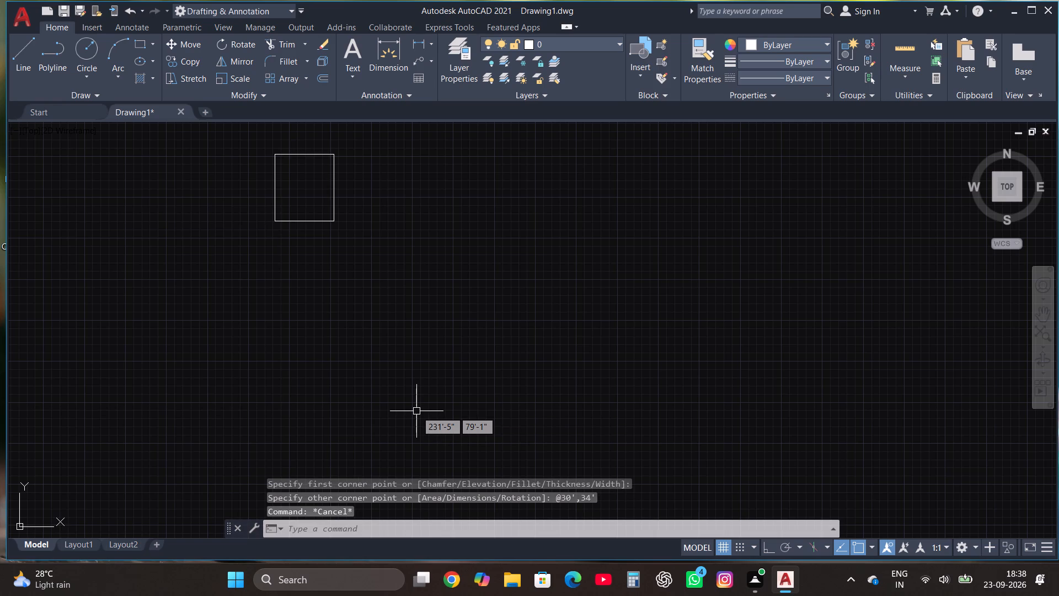
Offset the 30' by 34' rectangle 9" inward to form the wall thickness.
scroll(416, 411, down, 3)
scroll(403, 345, up, 3)
drag(368, 374, 362, 365)
click(346, 334)
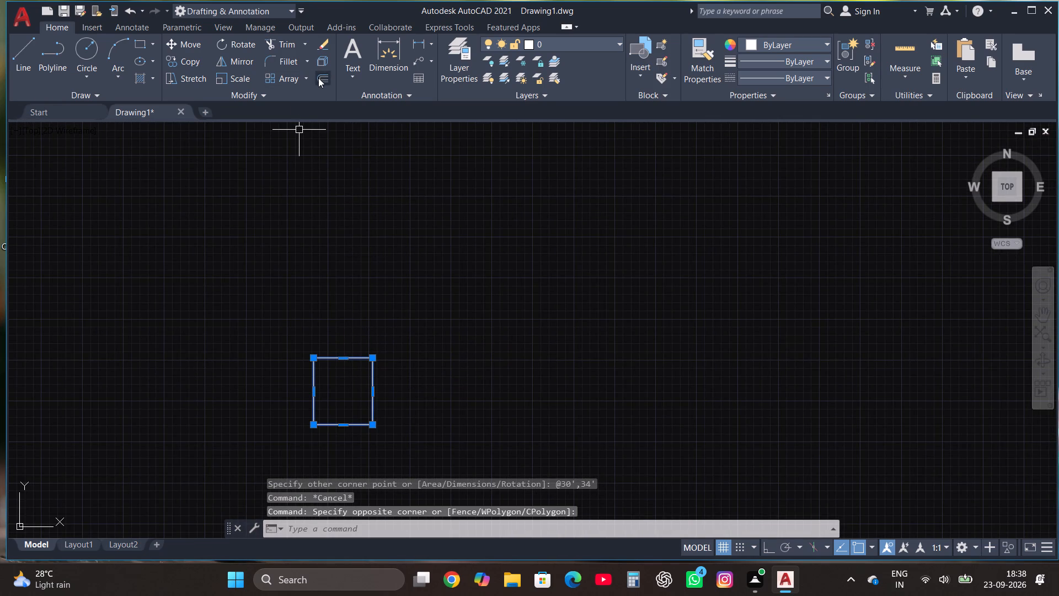
click(318, 78)
scroll(303, 379, up, 3)
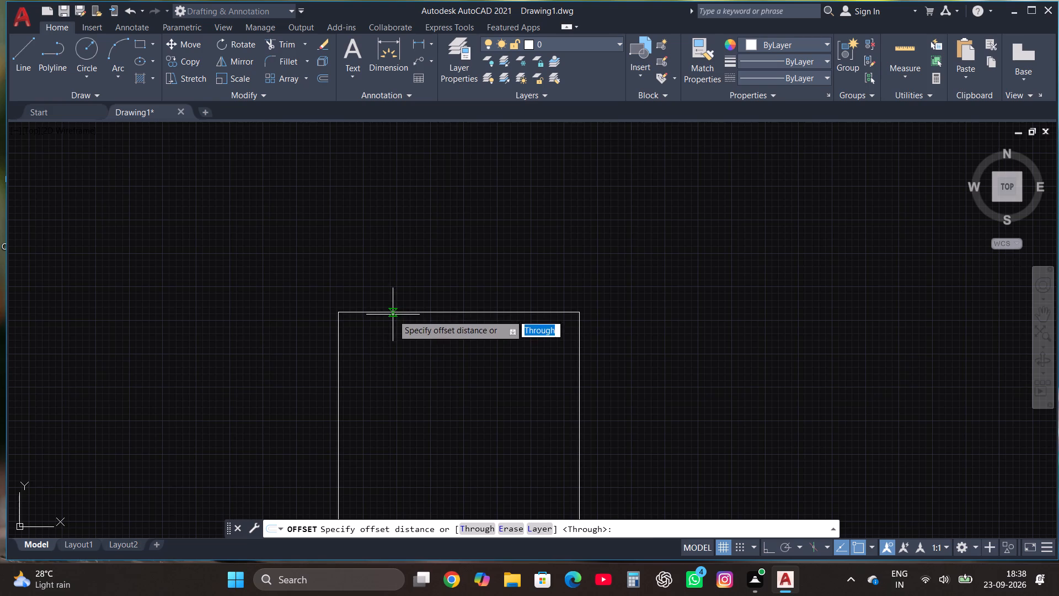
click(393, 315)
click(394, 328)
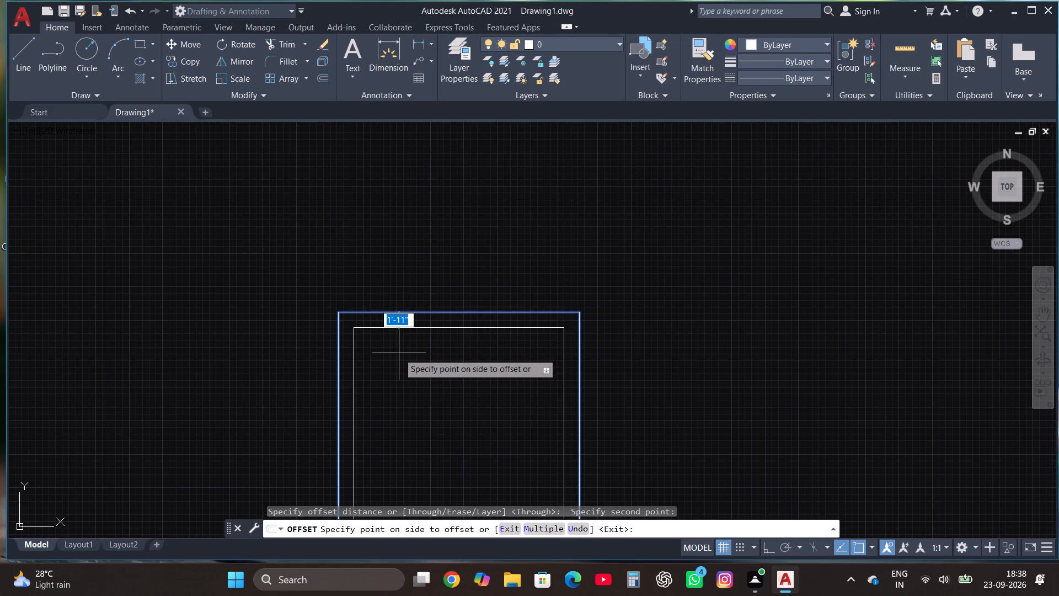
text(9")
key(Return)
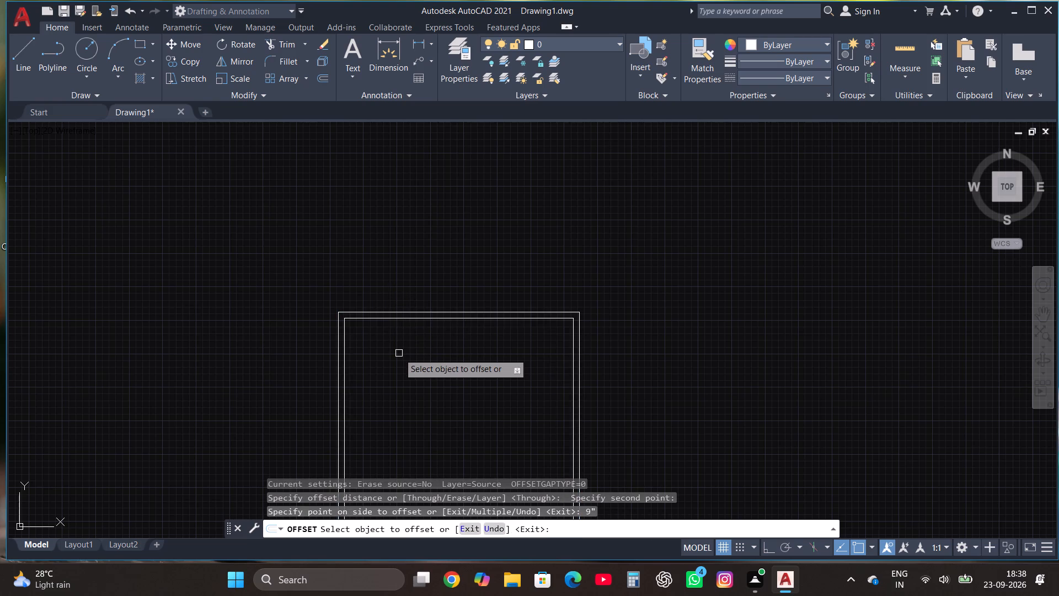
key(Escape)
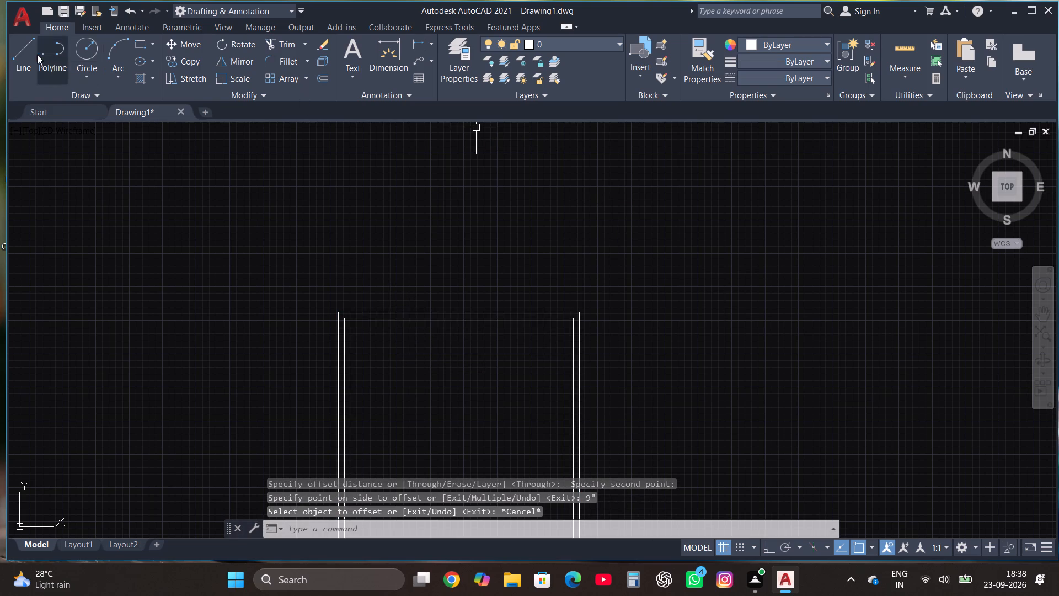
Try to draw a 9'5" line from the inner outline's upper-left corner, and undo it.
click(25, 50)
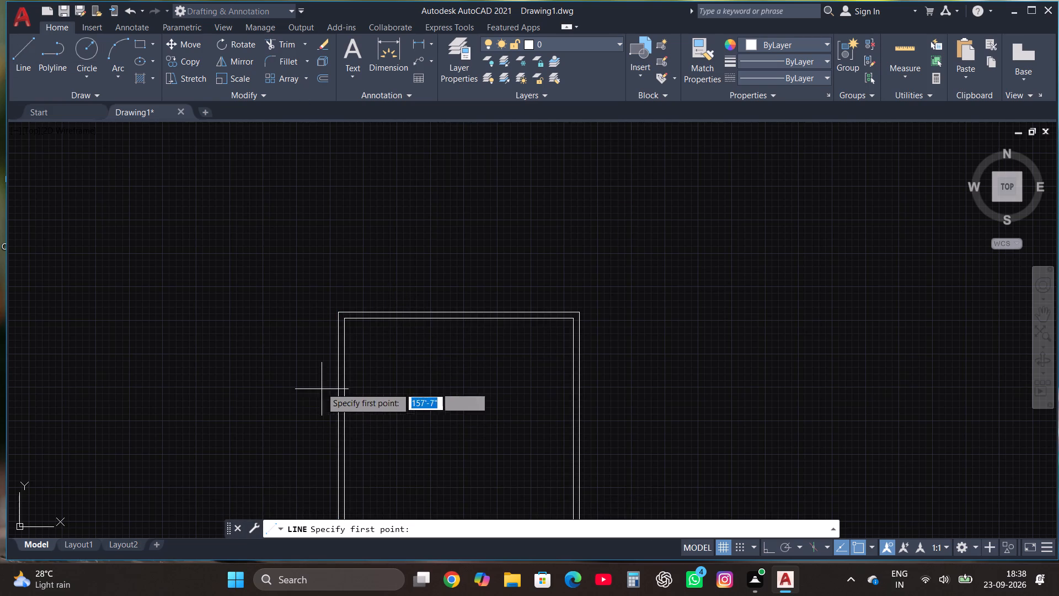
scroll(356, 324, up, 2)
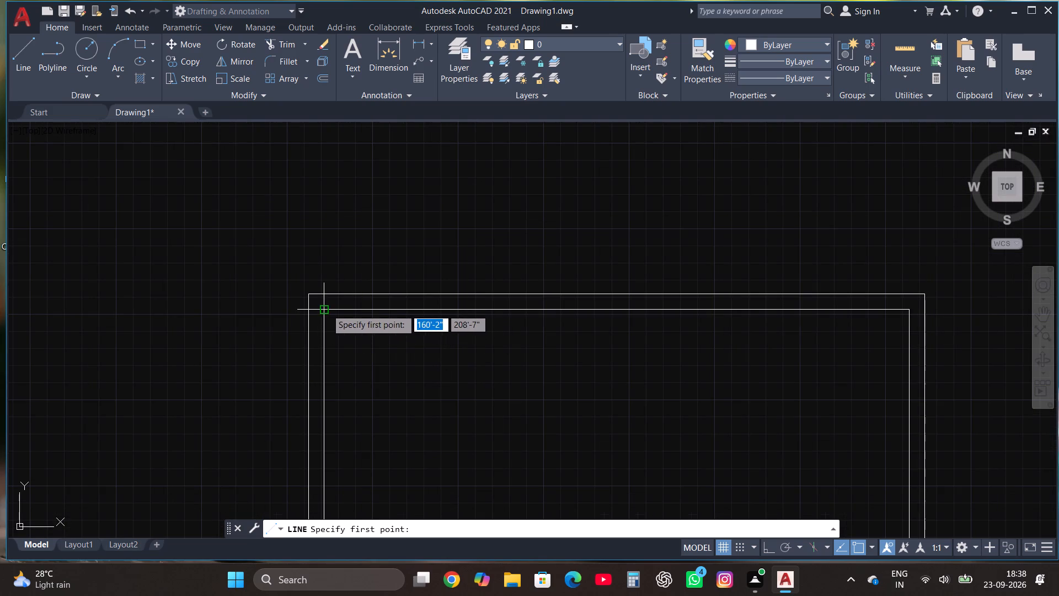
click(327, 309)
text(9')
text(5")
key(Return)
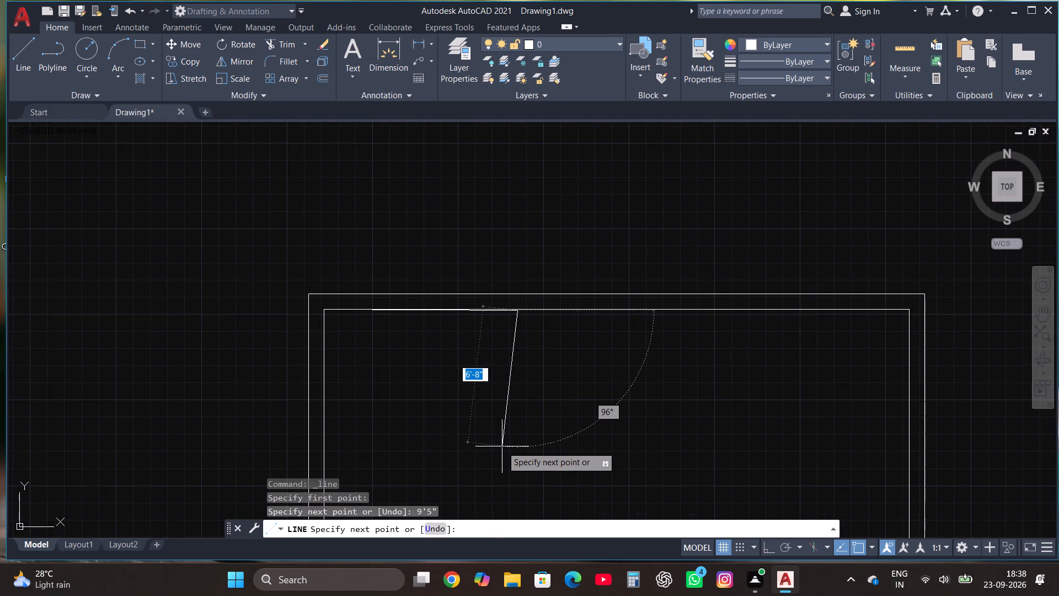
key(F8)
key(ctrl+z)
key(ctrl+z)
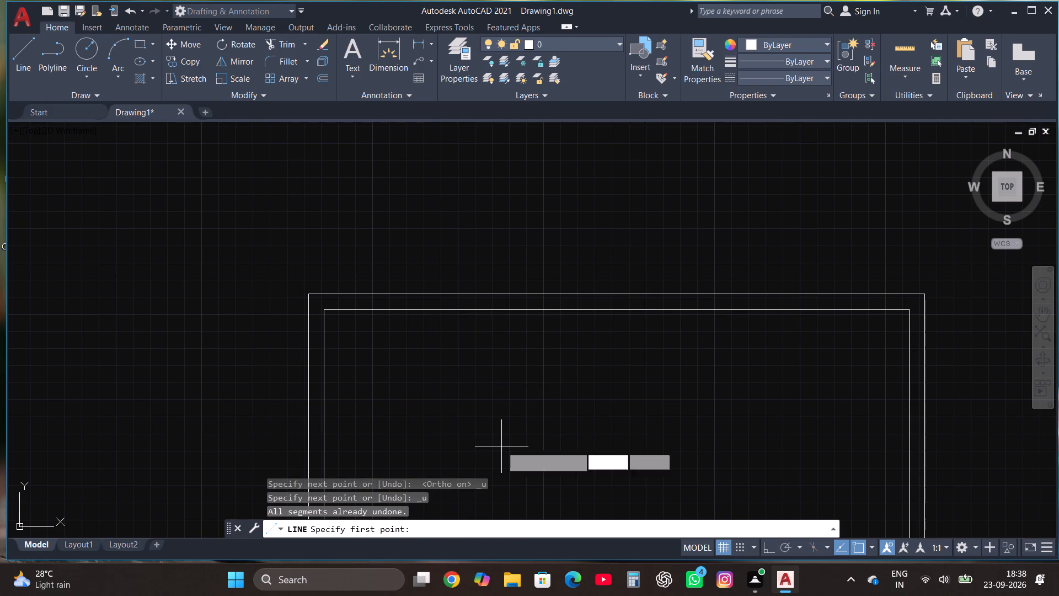
With Ortho on, draw the first room's lines from the inner upper-left corner: 9'5" right, 11' down and 9'5" back left.
key(F8)
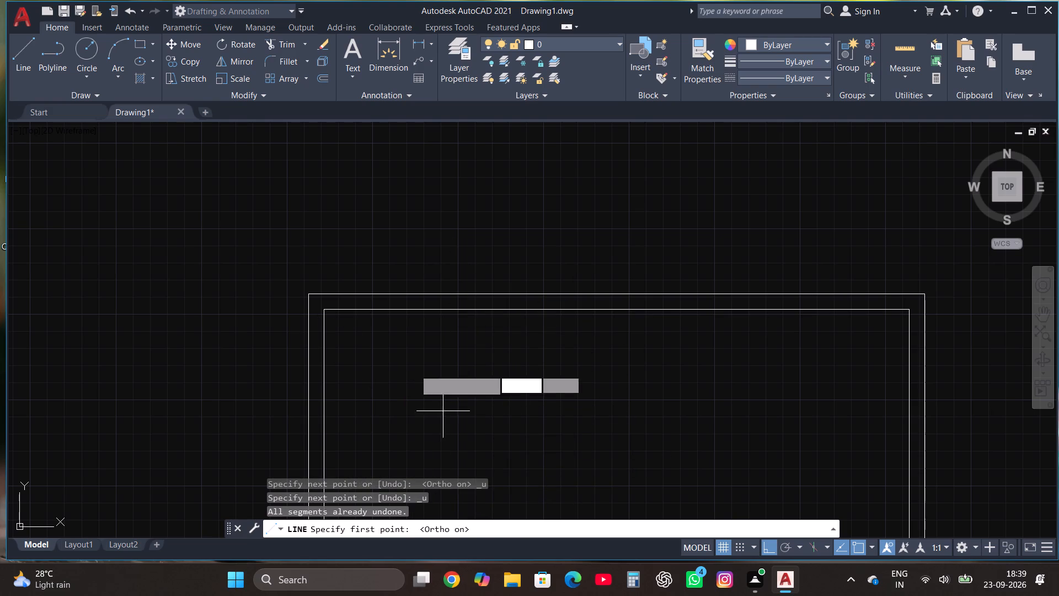
click(24, 46)
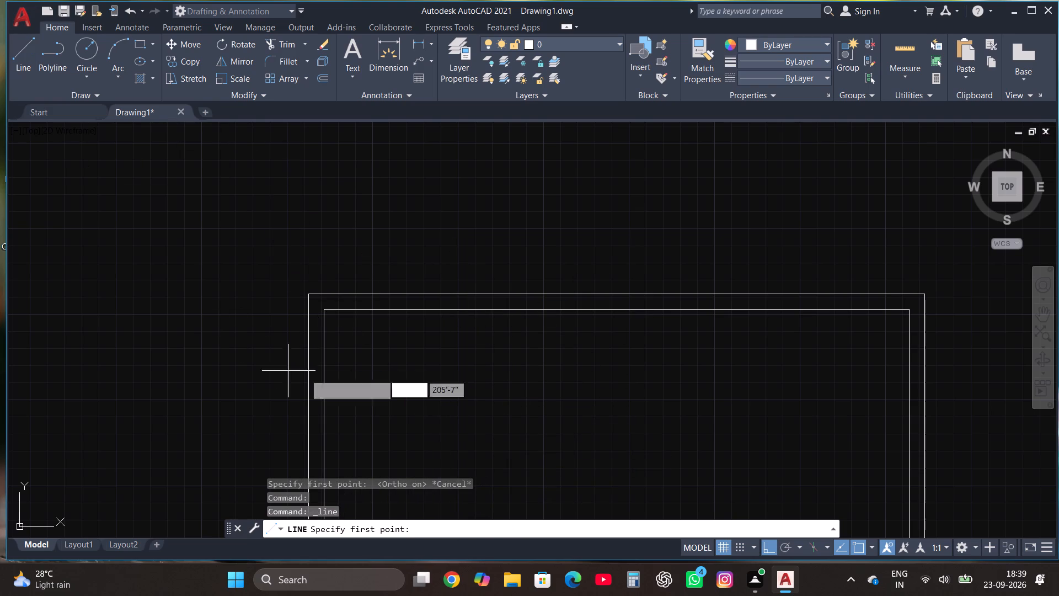
click(324, 309)
text(9'5")
key(Return)
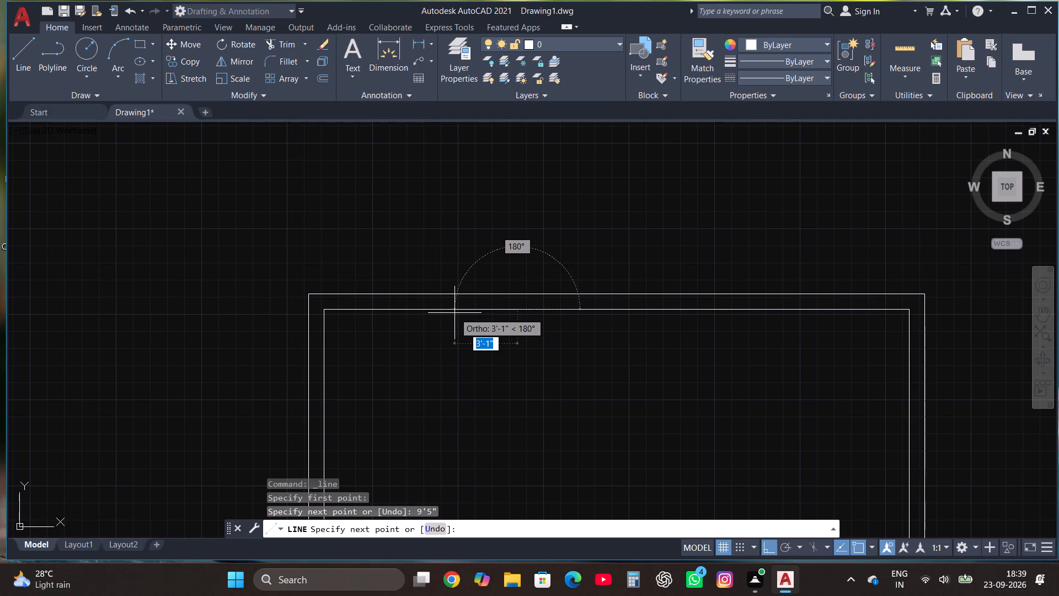
text(11)
key(apostrophe)
key(Return)
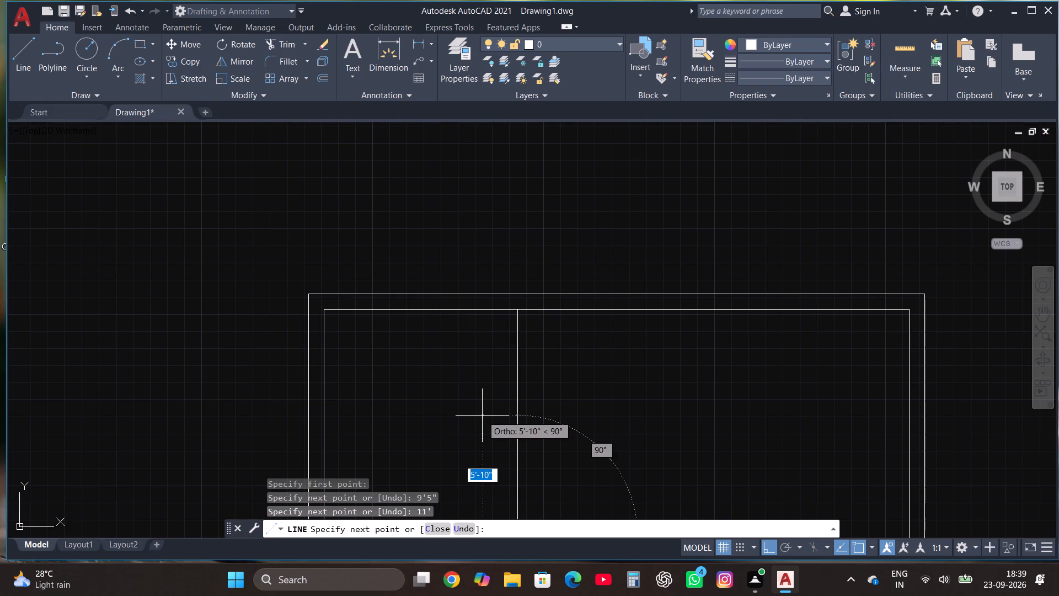
scroll(482, 416, down, 3)
scroll(477, 441, up, 3)
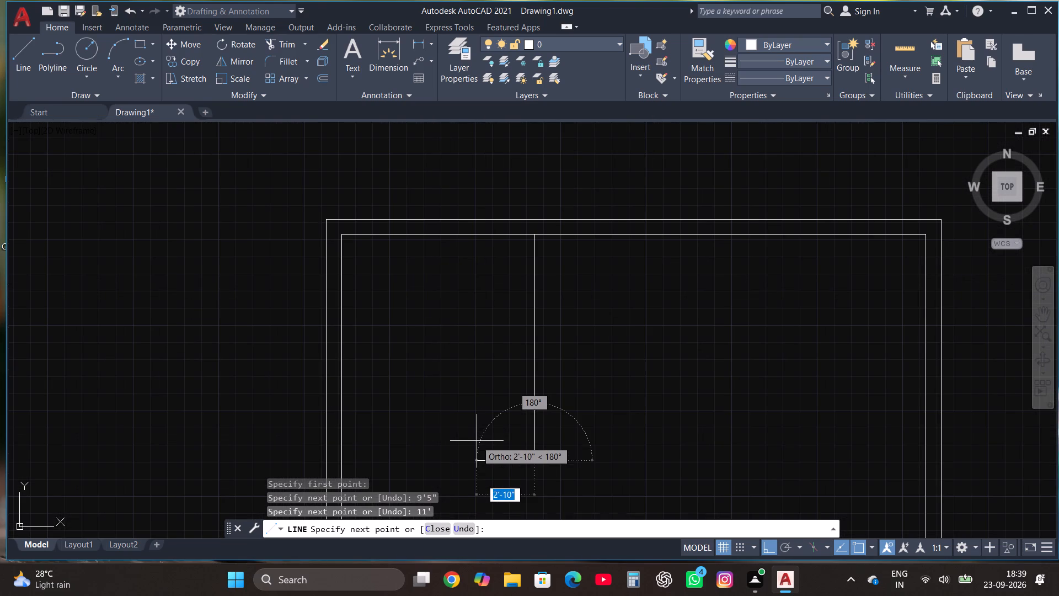
text(9'5)
key(shift+quotedbl)
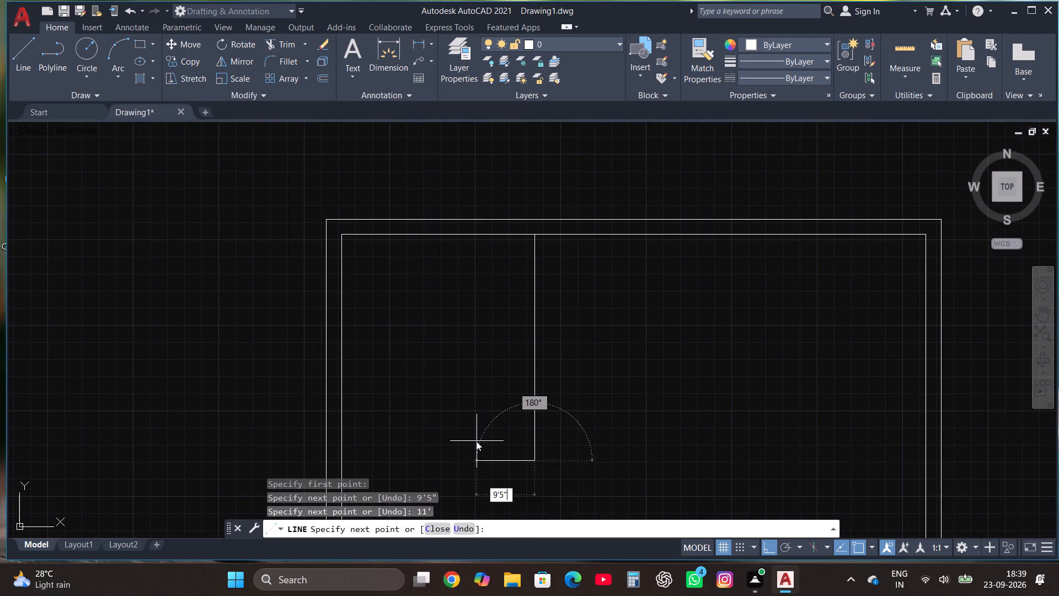
key(Return)
key(Escape)
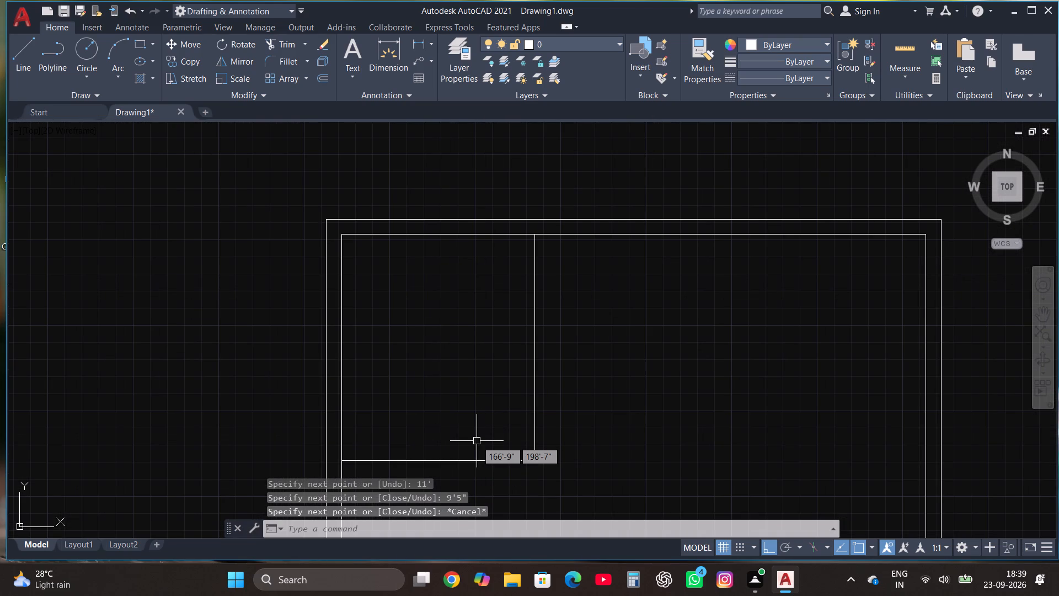
Offset the first room's vertical line 4.5" to the right and its bottom line 4.5" downward to form partition walls.
drag(541, 473, 534, 471)
click(506, 418)
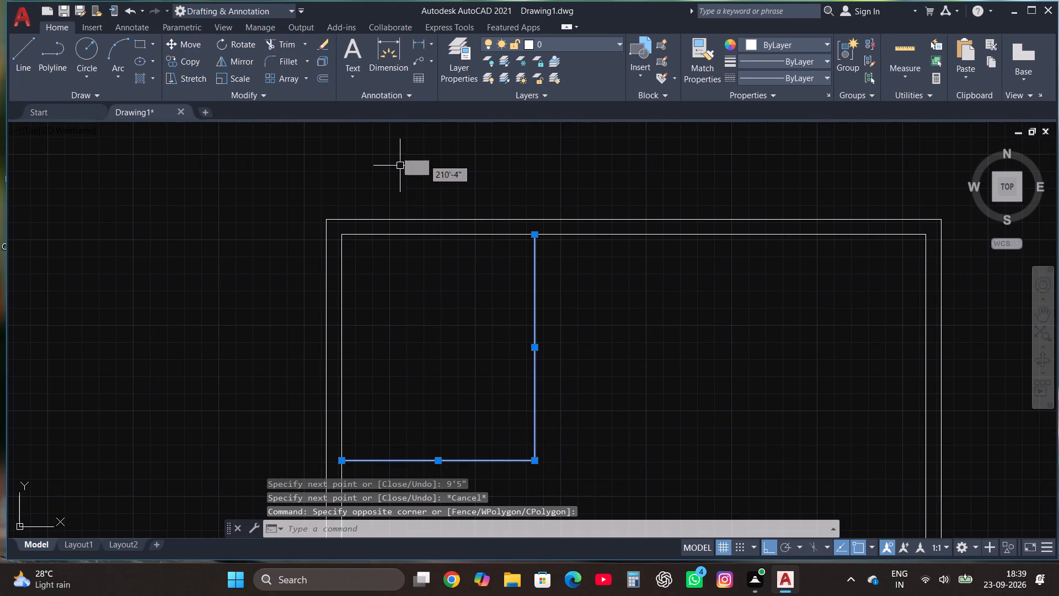
click(326, 76)
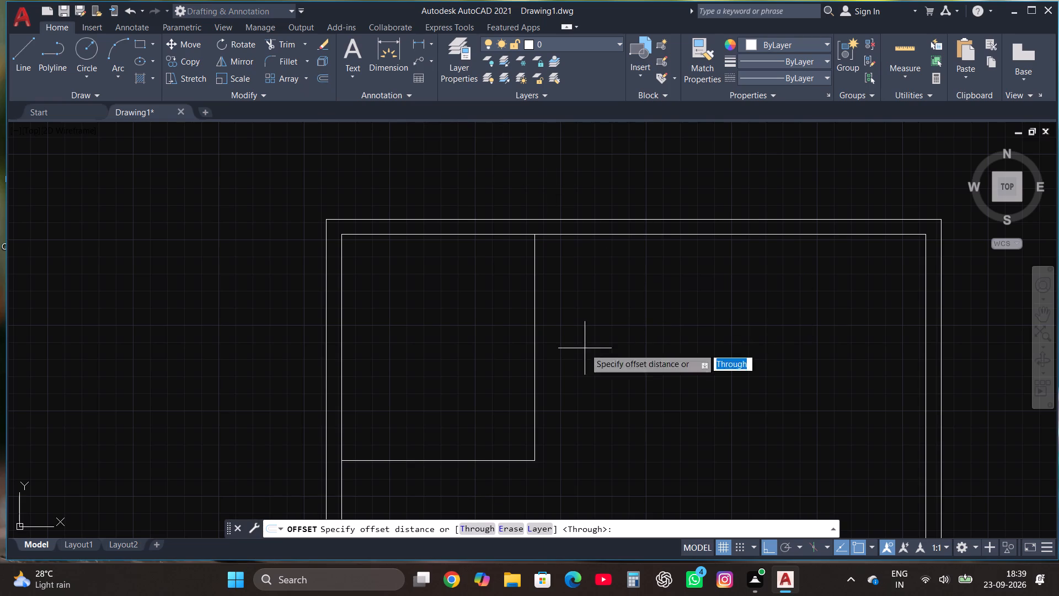
click(533, 386)
click(541, 385)
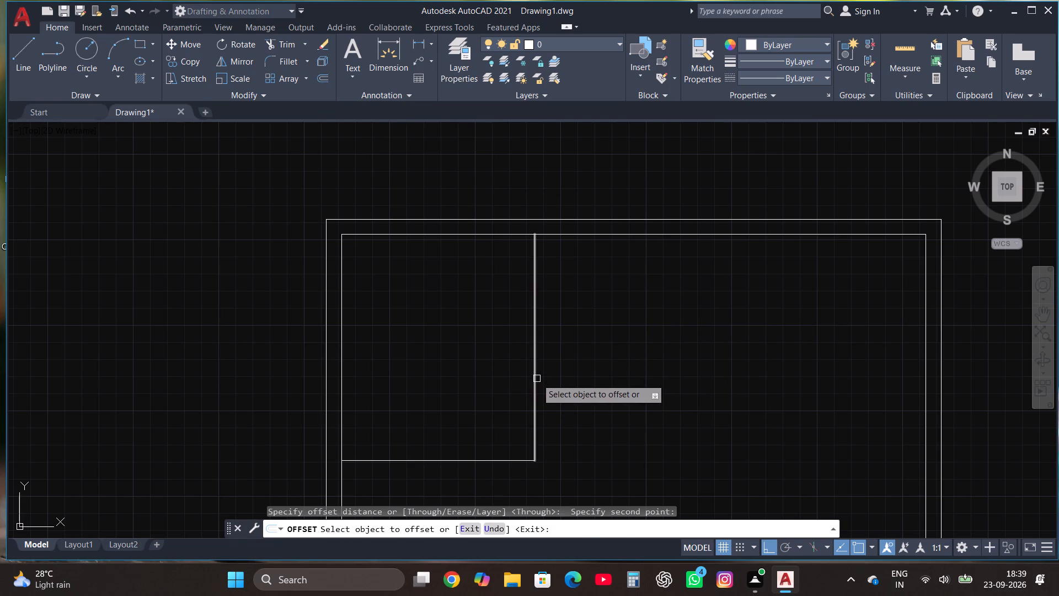
click(537, 379)
text(4.5)
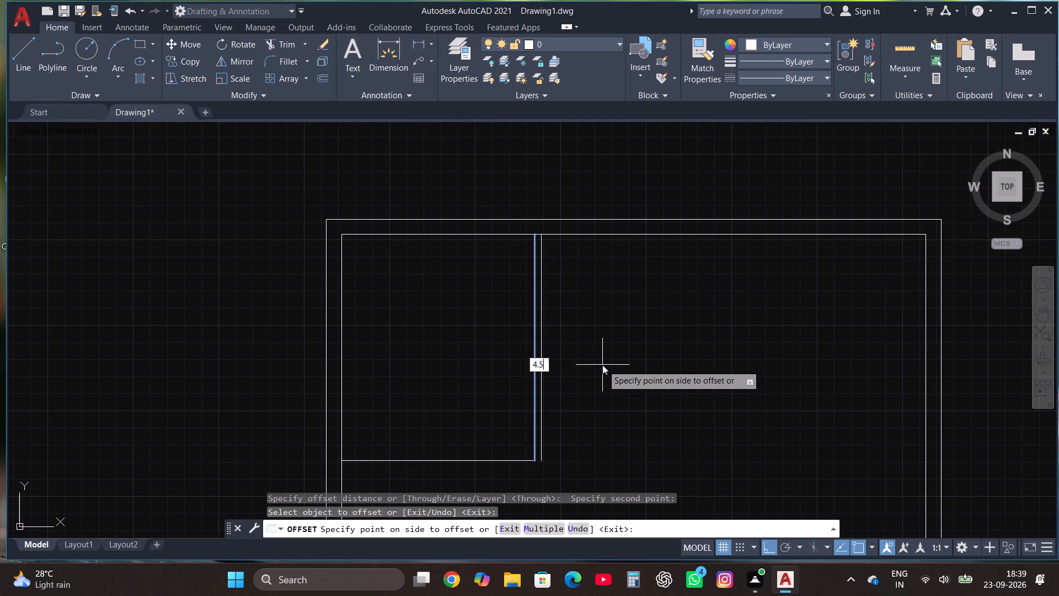
key(shift+quotedbl)
key(Return)
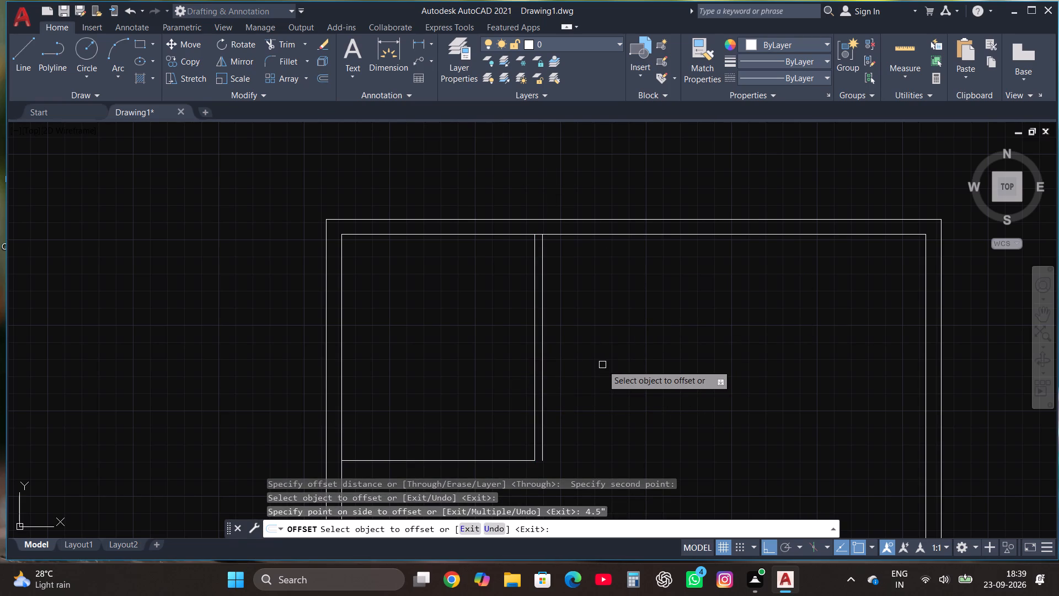
scroll(584, 409, down, 2)
scroll(535, 437, up, 3)
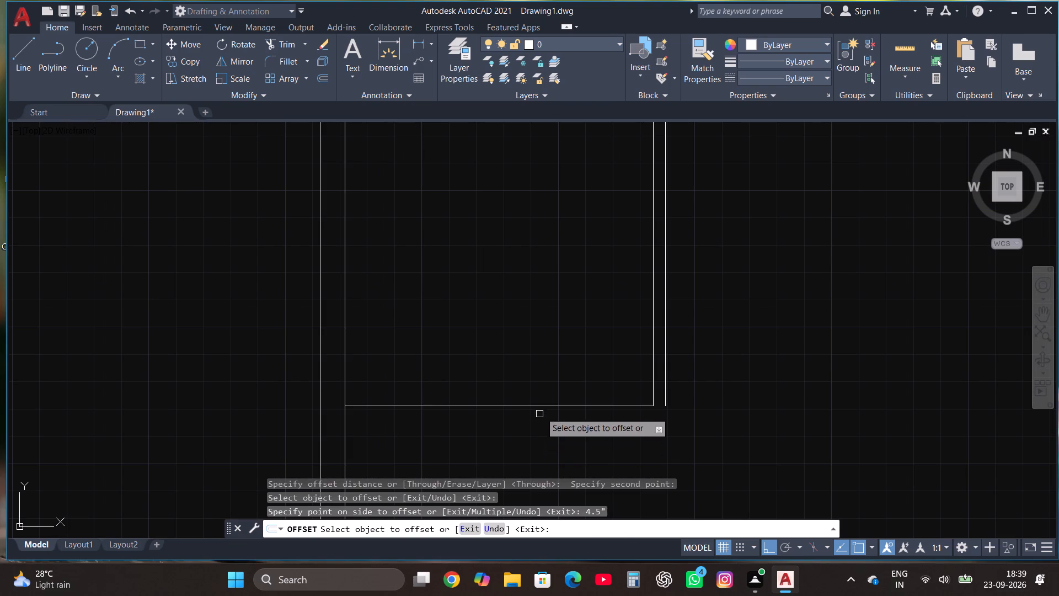
click(541, 408)
text(4.5")
key(Return)
key(Escape)
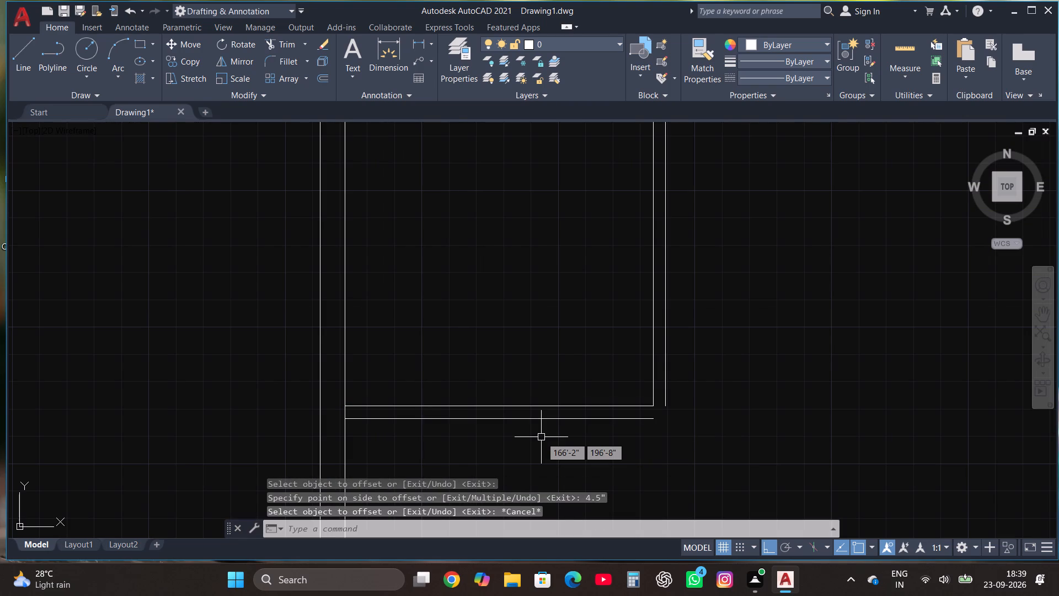
Fillet the two offset partition lines so they meet at the first room's outer lower-right corner.
click(282, 60)
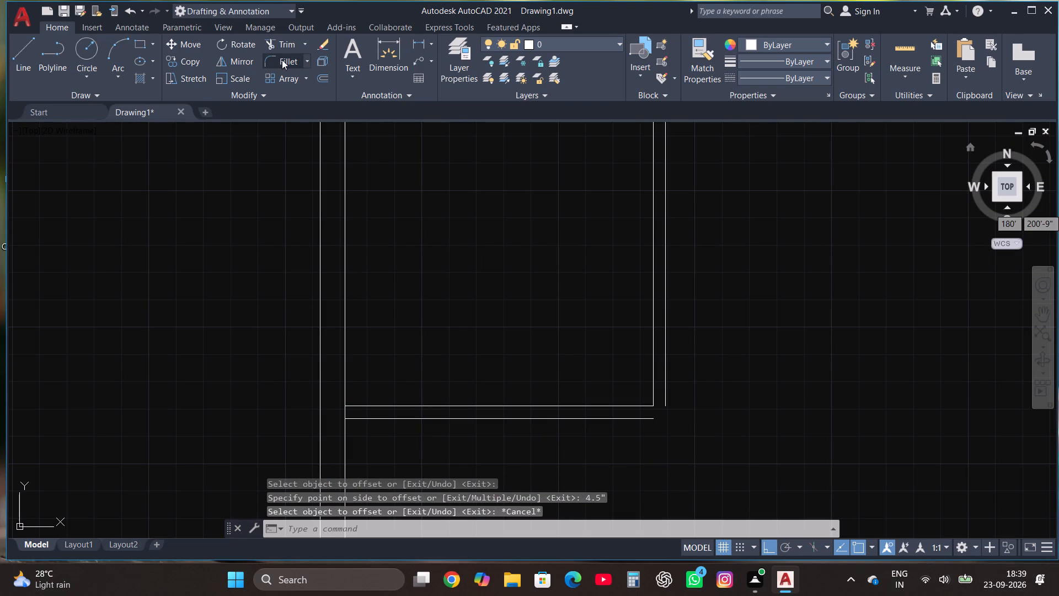
click(631, 420)
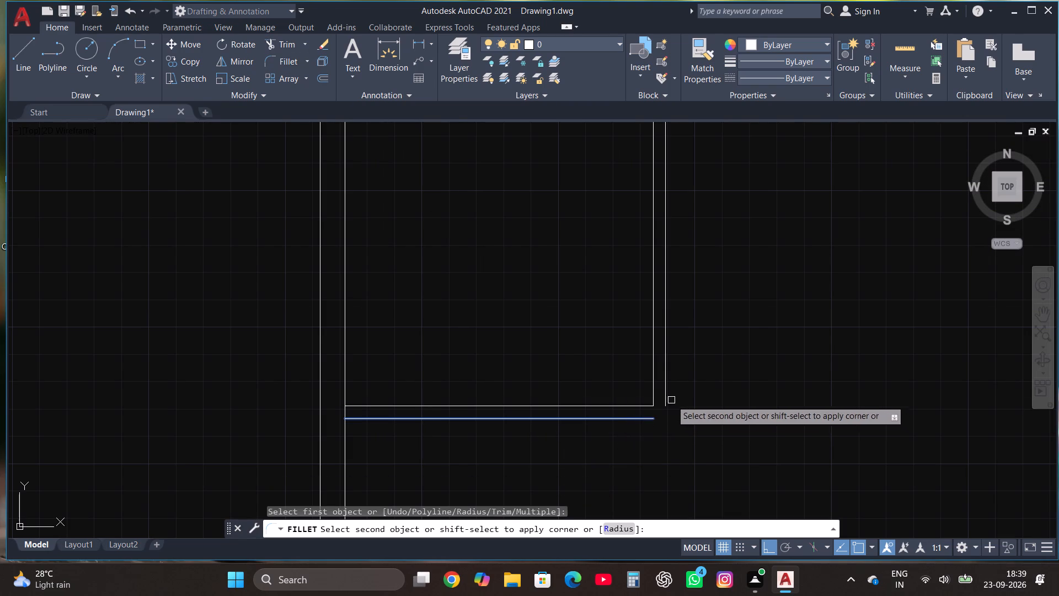
click(665, 396)
Draw the second room's lines from the first partition's outer face at the top wall: 9'9" right, 11' down and 9'9" back left.
scroll(607, 437, down, 3)
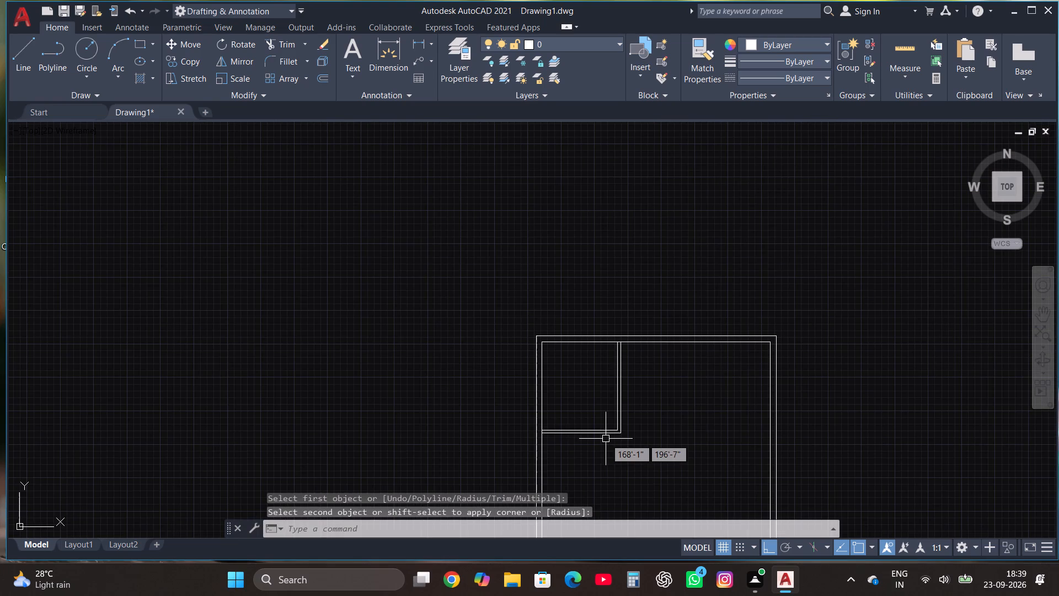
scroll(689, 364, up, 1)
scroll(697, 316, up, 2)
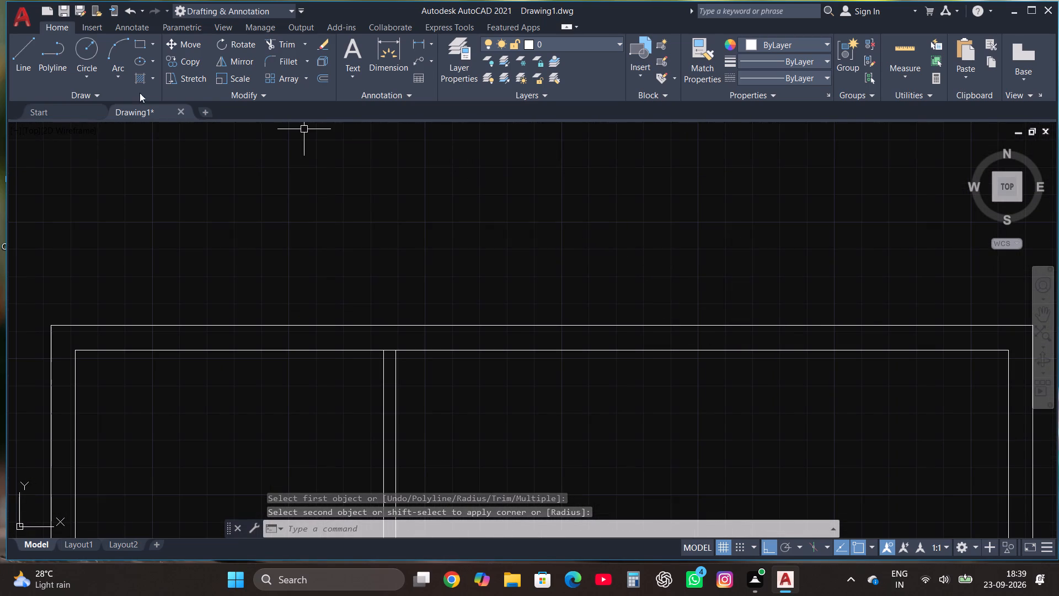
click(19, 64)
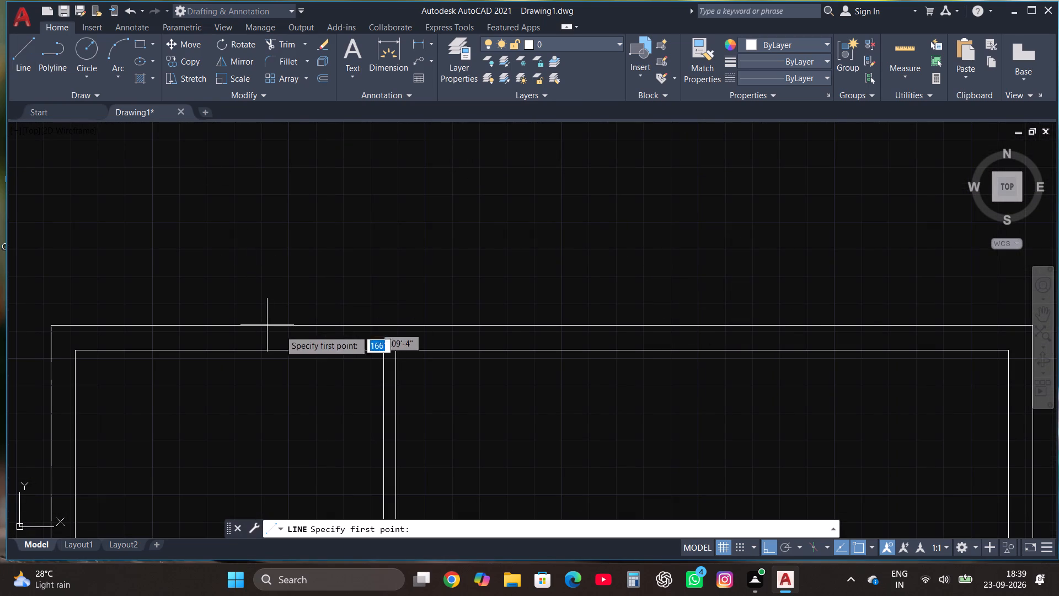
click(395, 349)
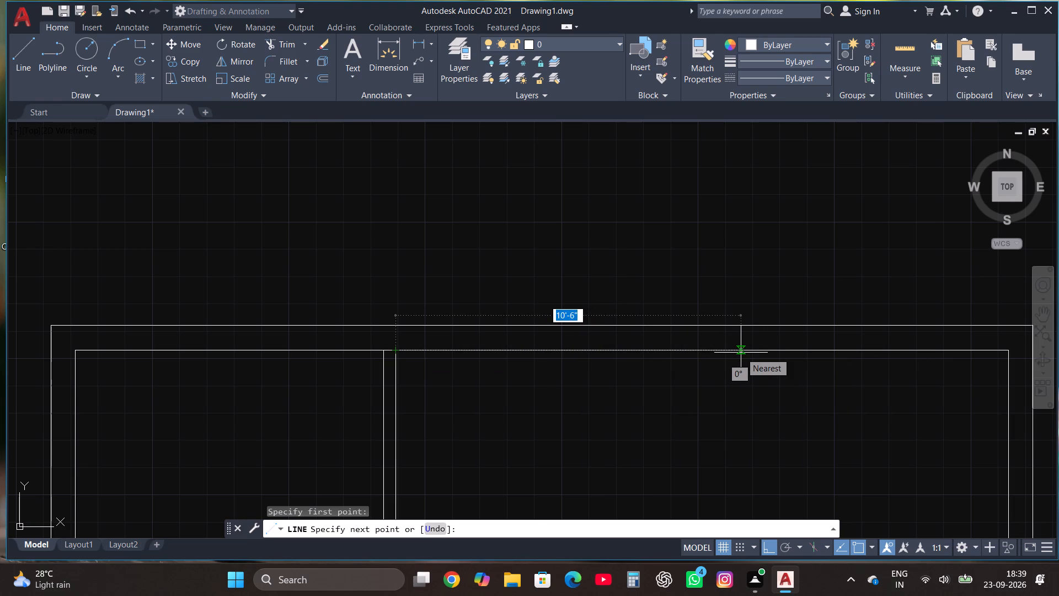
text(9'9")
key(Return)
scroll(691, 355, down, 2)
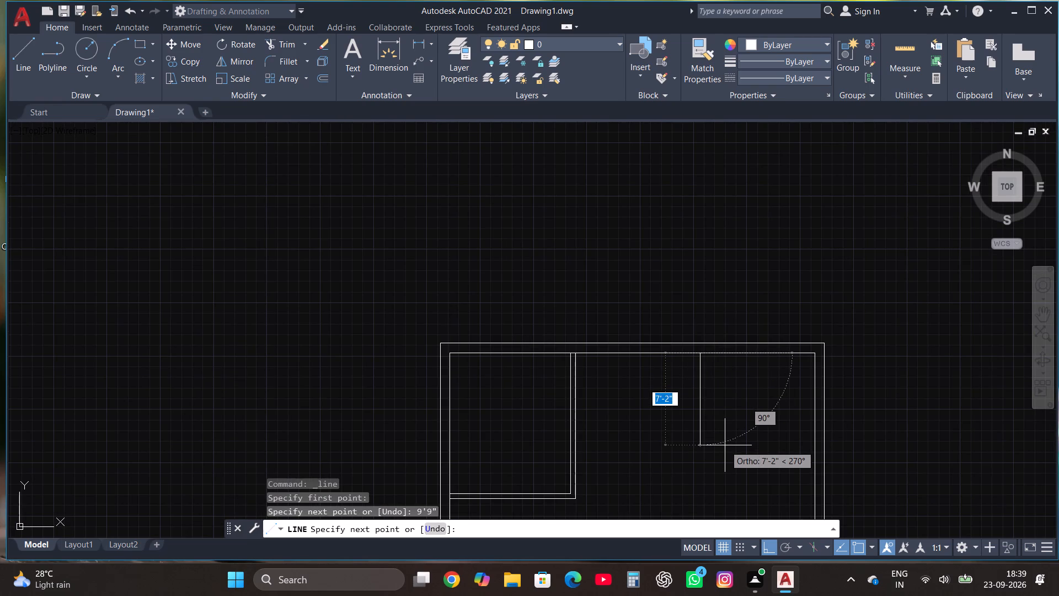
text(11')
key(Return)
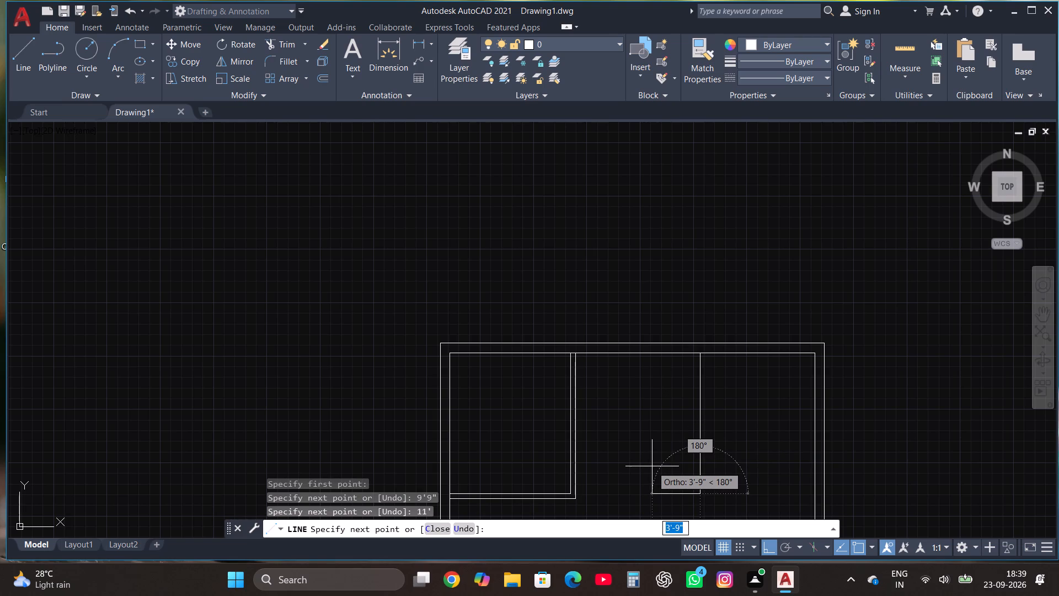
text(9'9")
key(Return)
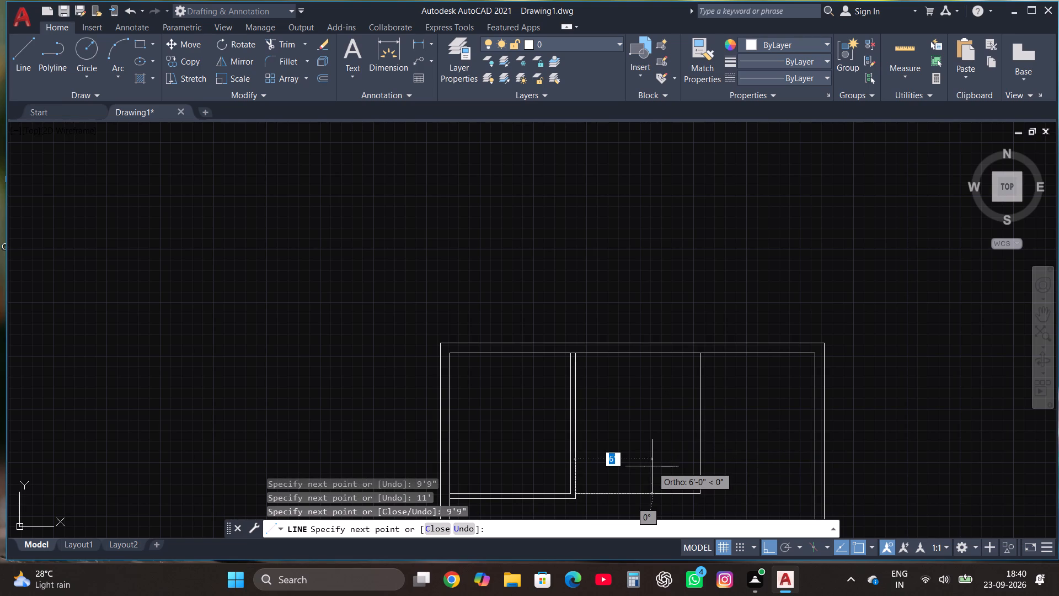
key(Escape)
key(Escape)
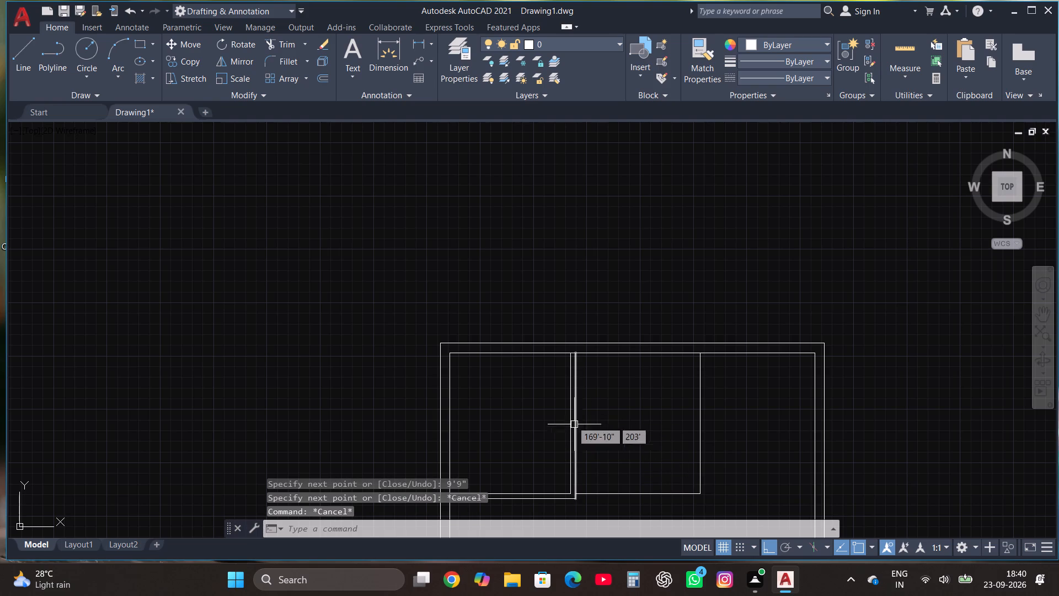
Offset the second room's bottom line 4.5" downward and its right-hand line 4.5" to the right to form partition walls.
scroll(612, 349, down, 1)
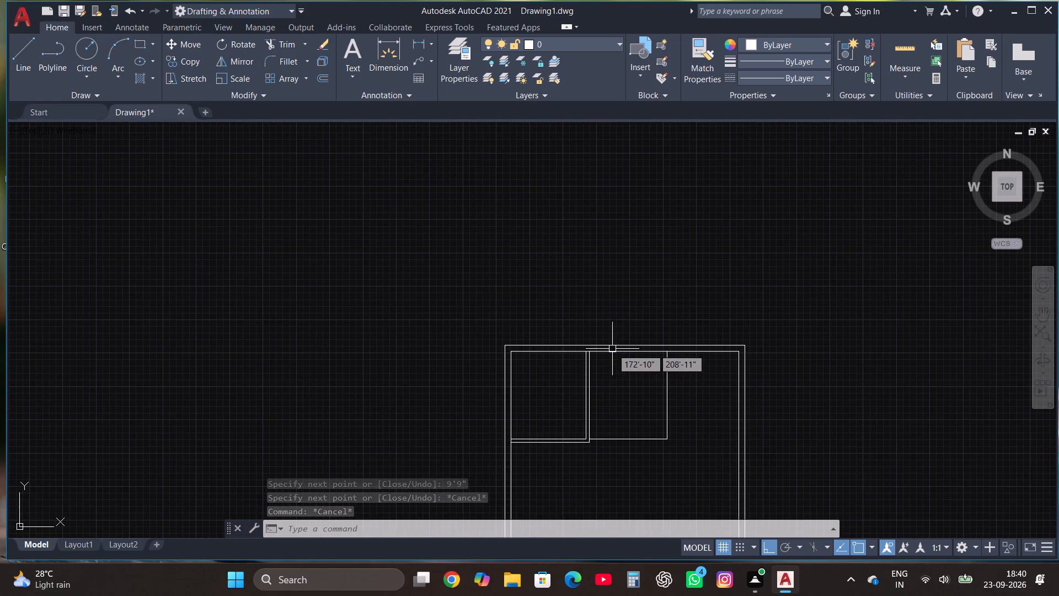
scroll(681, 467, up, 2)
click(606, 448)
click(584, 387)
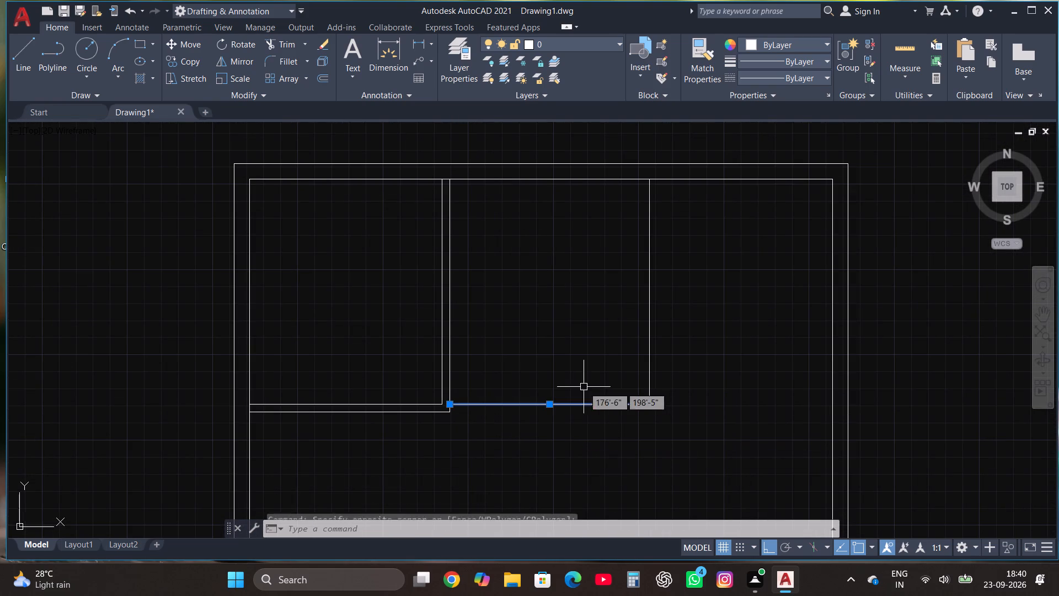
click(323, 74)
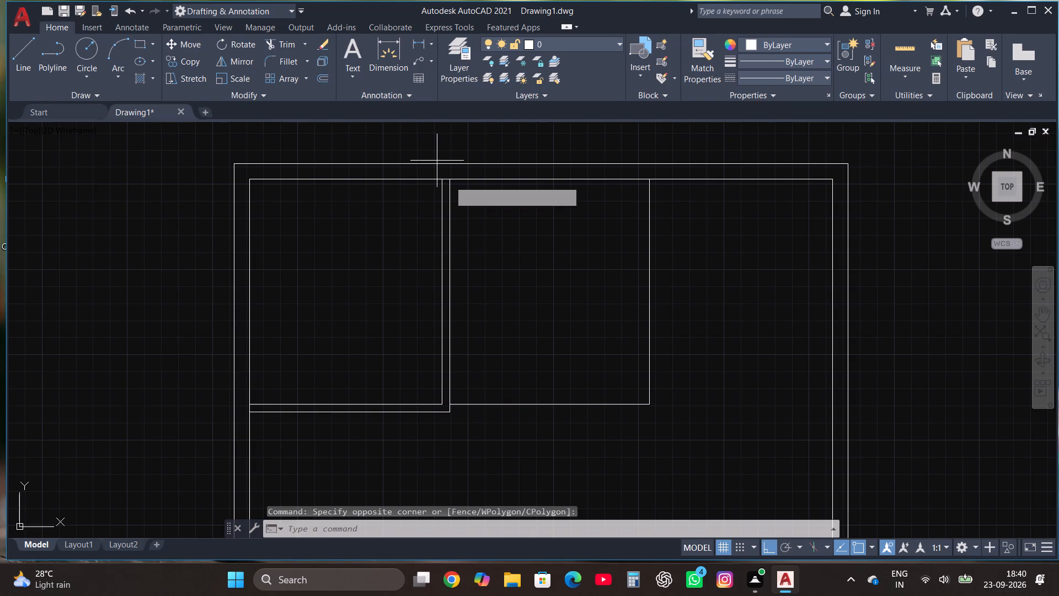
click(552, 407)
click(554, 419)
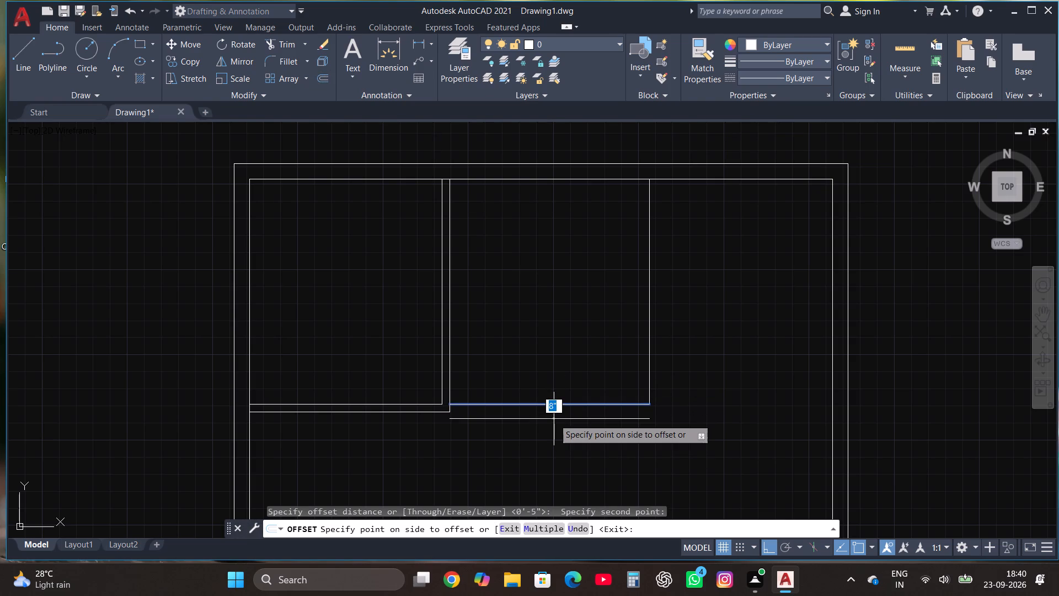
text(4.5")
key(Return)
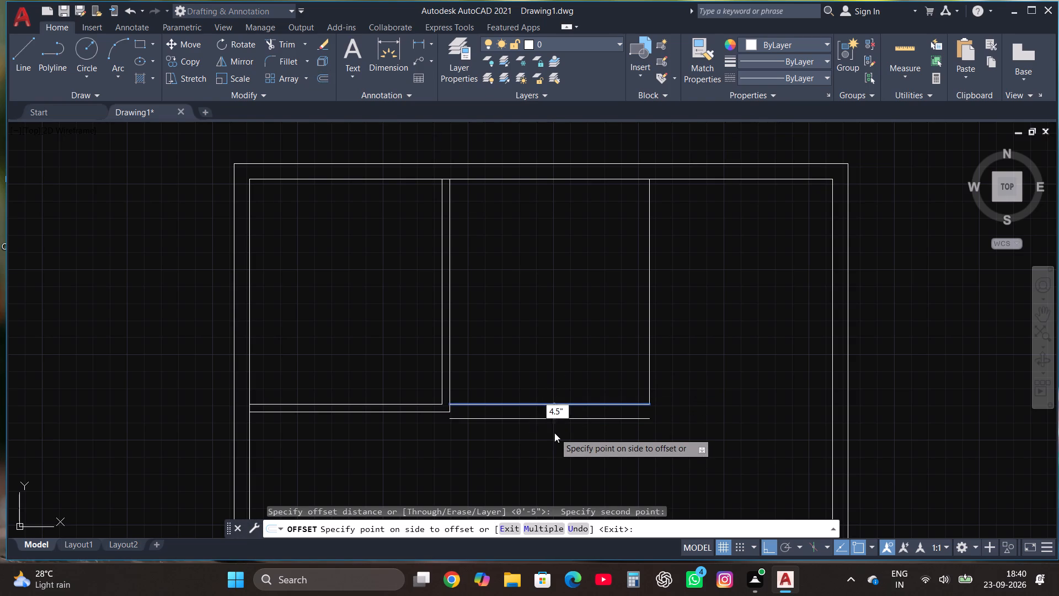
click(651, 323)
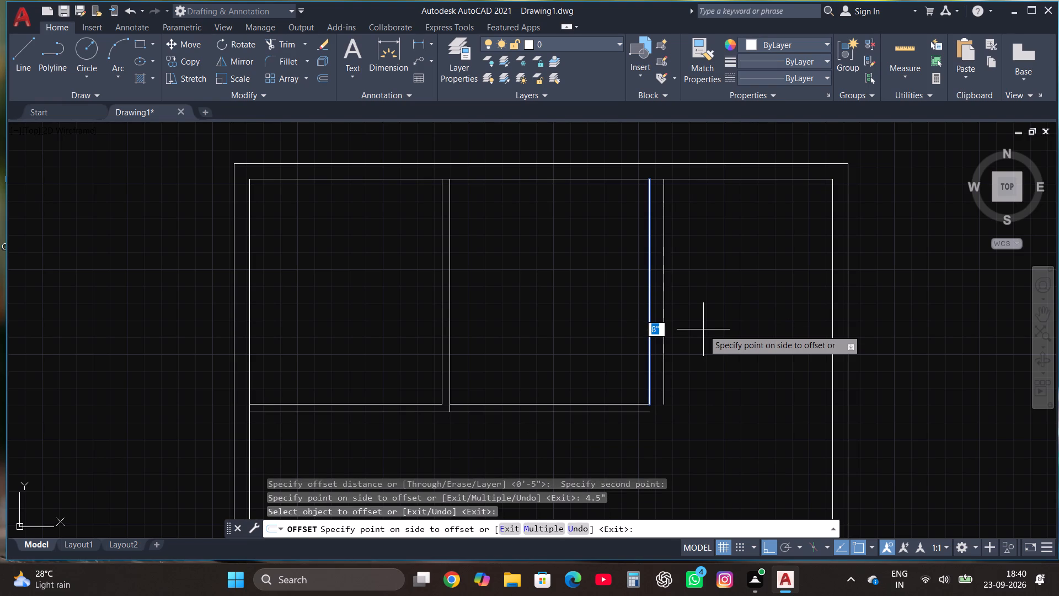
text(4.5")
key(Return)
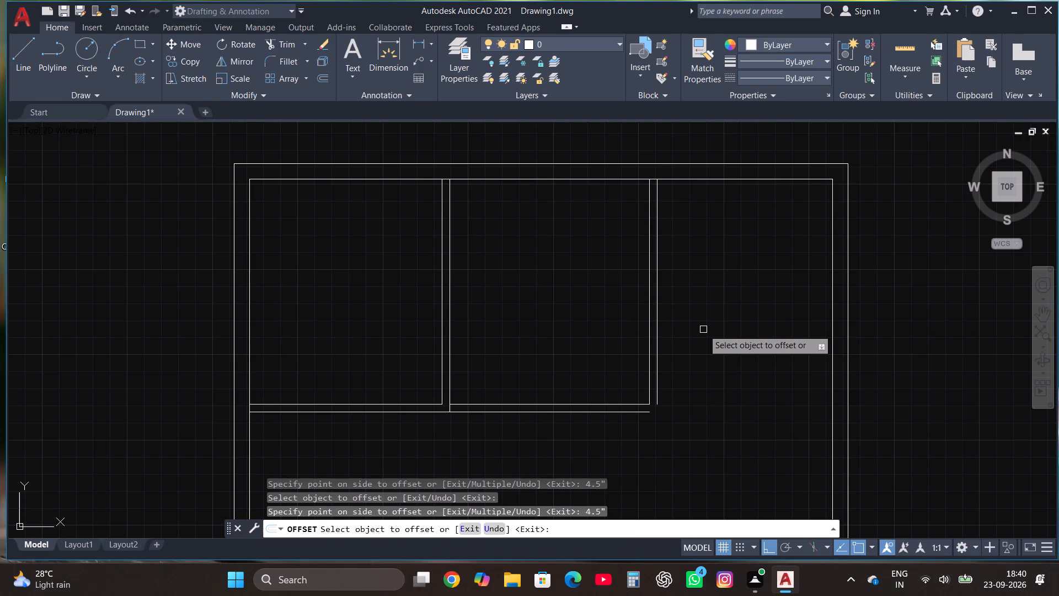
Fillet the second room's two offset partition lines so they meet at its outer lower-right corner.
key(Escape)
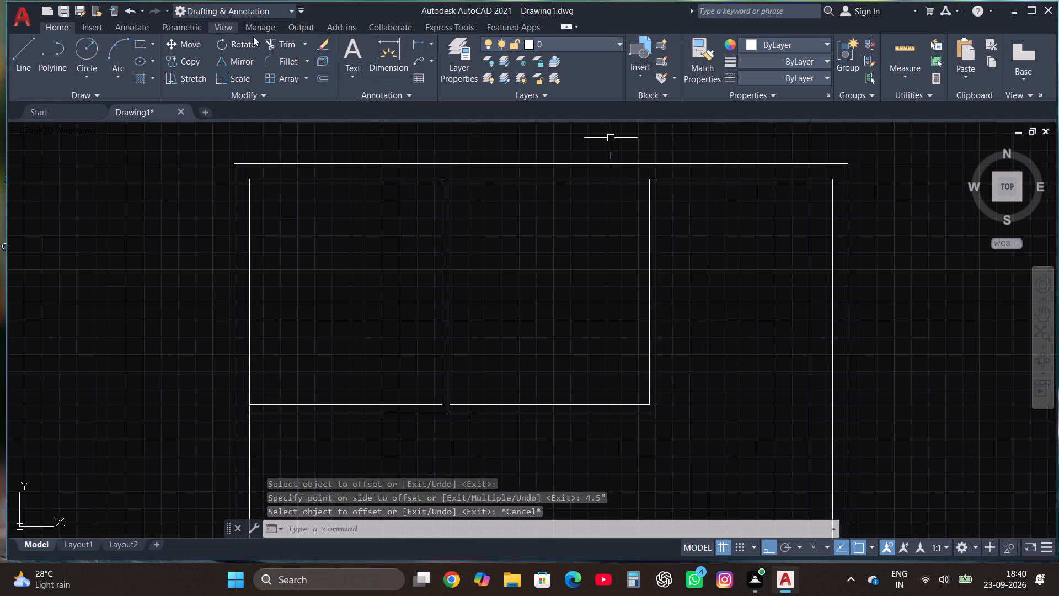
click(291, 60)
click(654, 392)
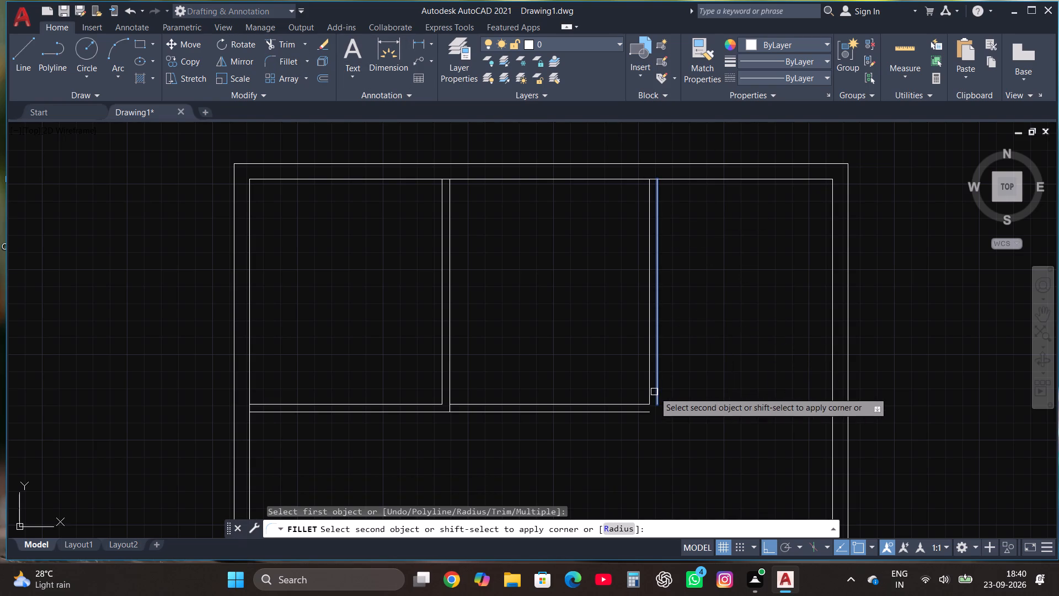
click(633, 413)
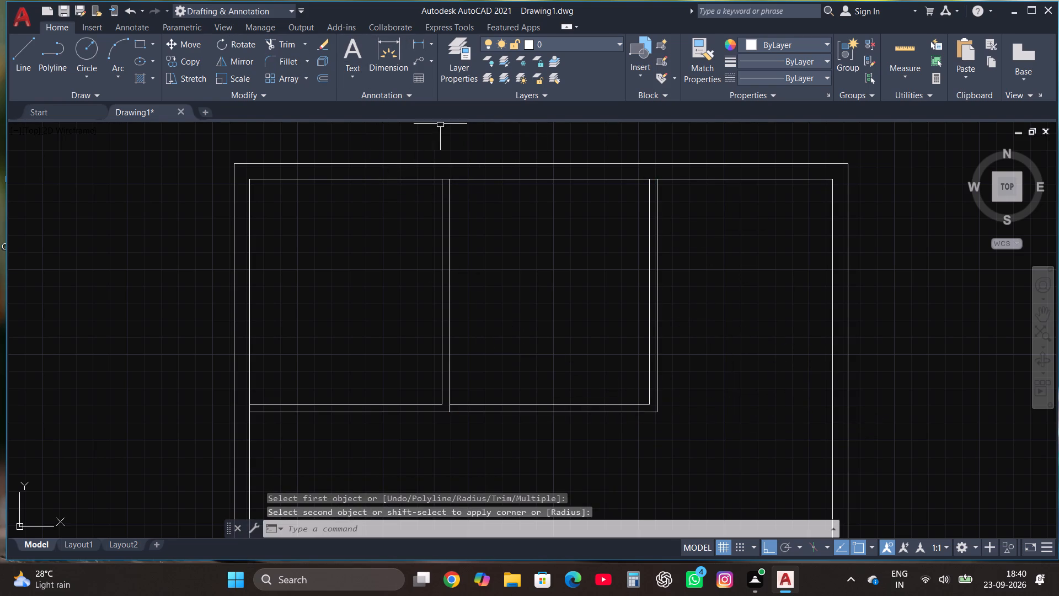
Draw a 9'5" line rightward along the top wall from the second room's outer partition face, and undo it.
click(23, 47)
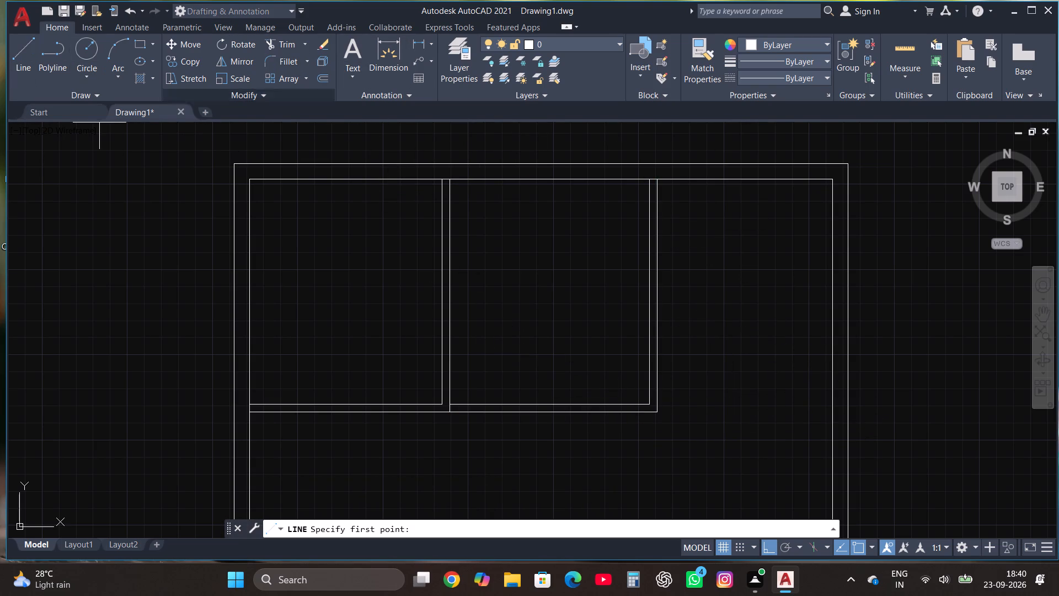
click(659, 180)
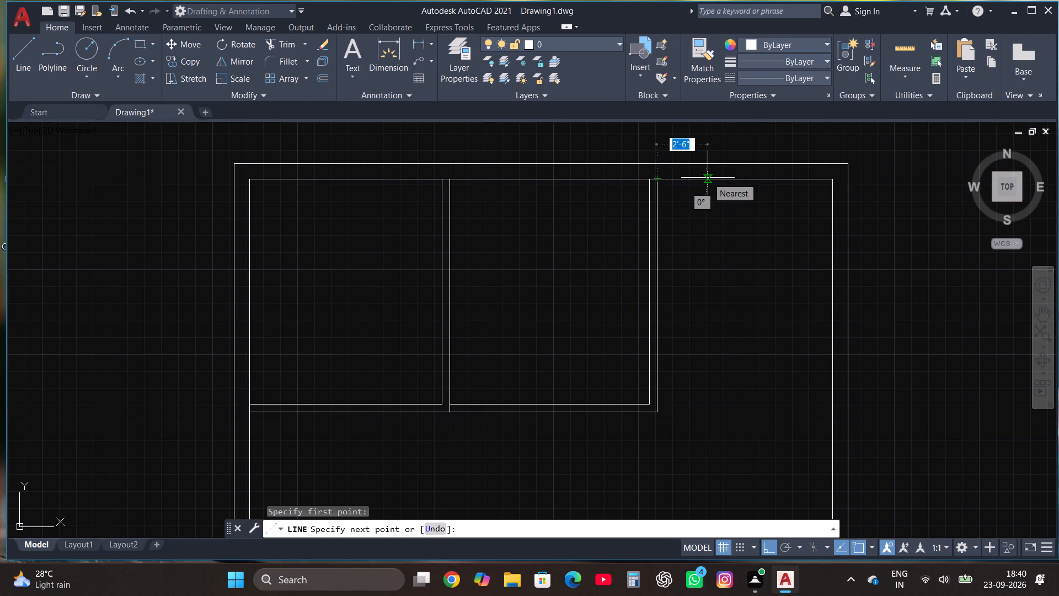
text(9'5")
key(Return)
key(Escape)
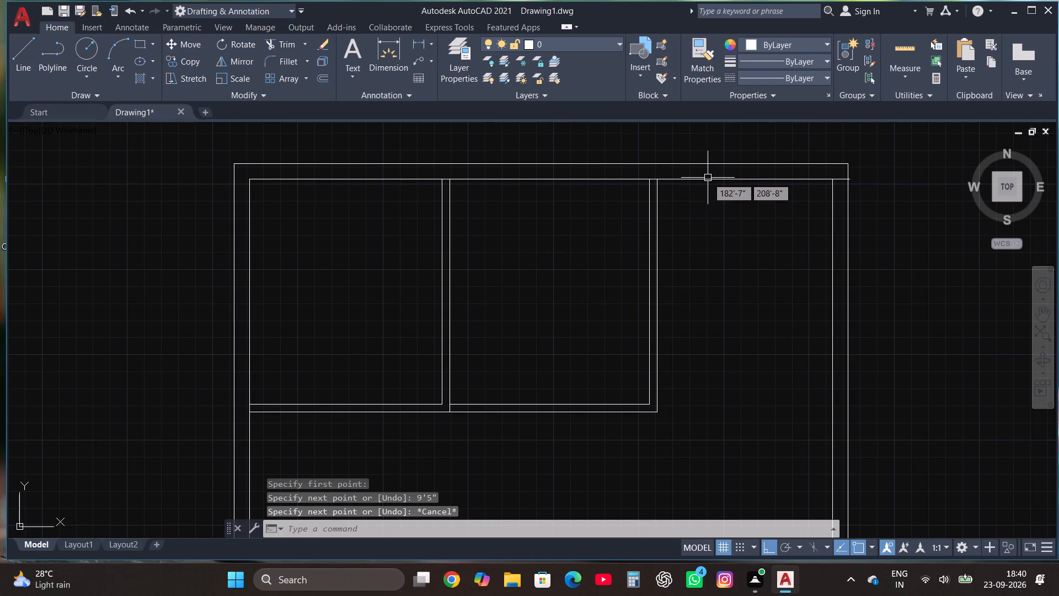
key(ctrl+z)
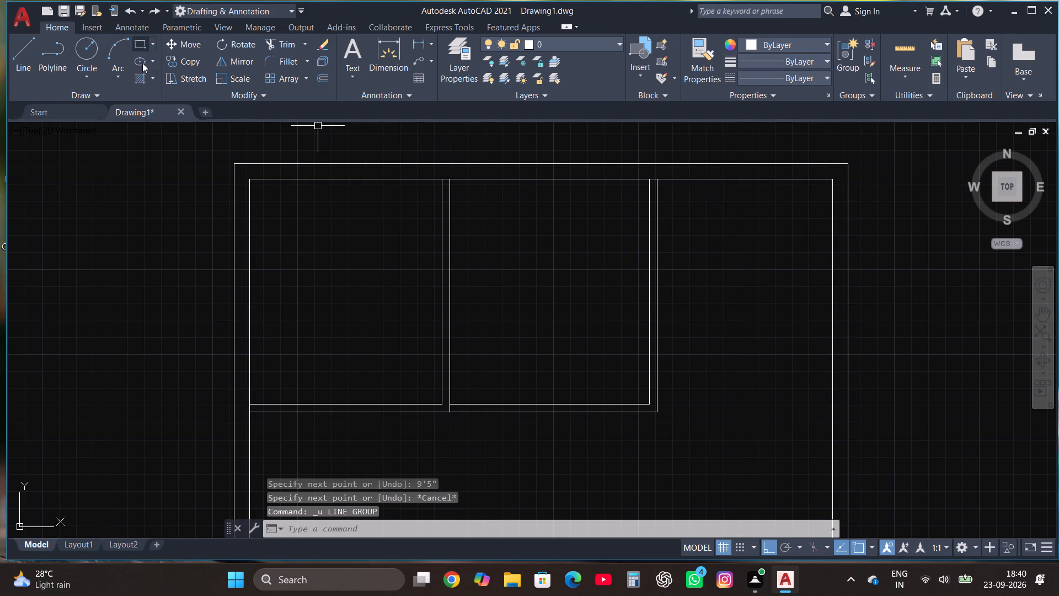
Draw a horizontal line about 8'11" long from the second room's outer lower-right corner, crossing the right wall's inner face.
click(32, 47)
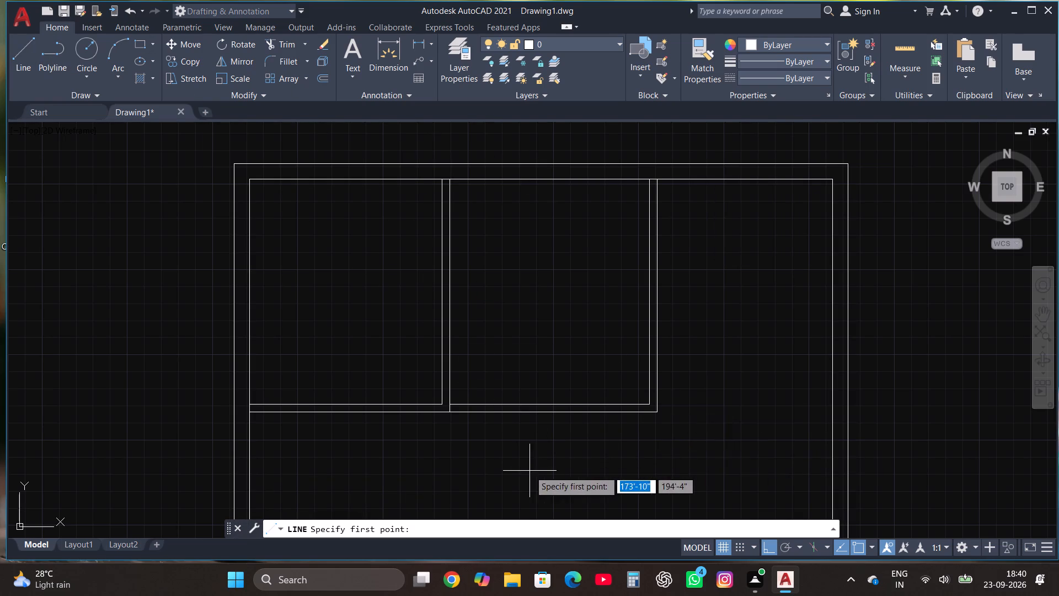
scroll(528, 472, down, 1)
scroll(724, 450, up, 1)
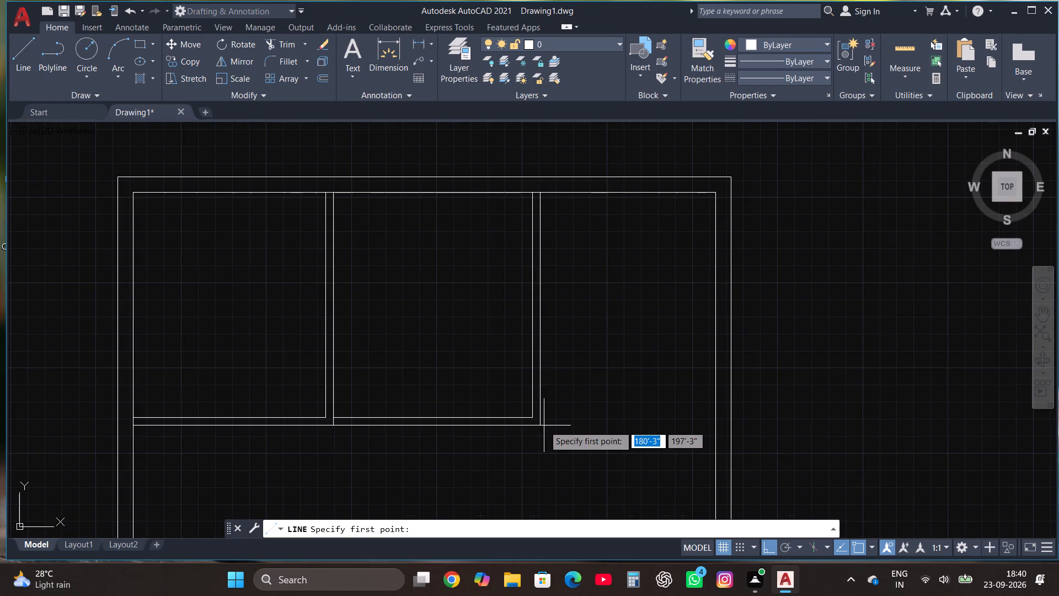
click(542, 425)
scroll(722, 413, up, 3)
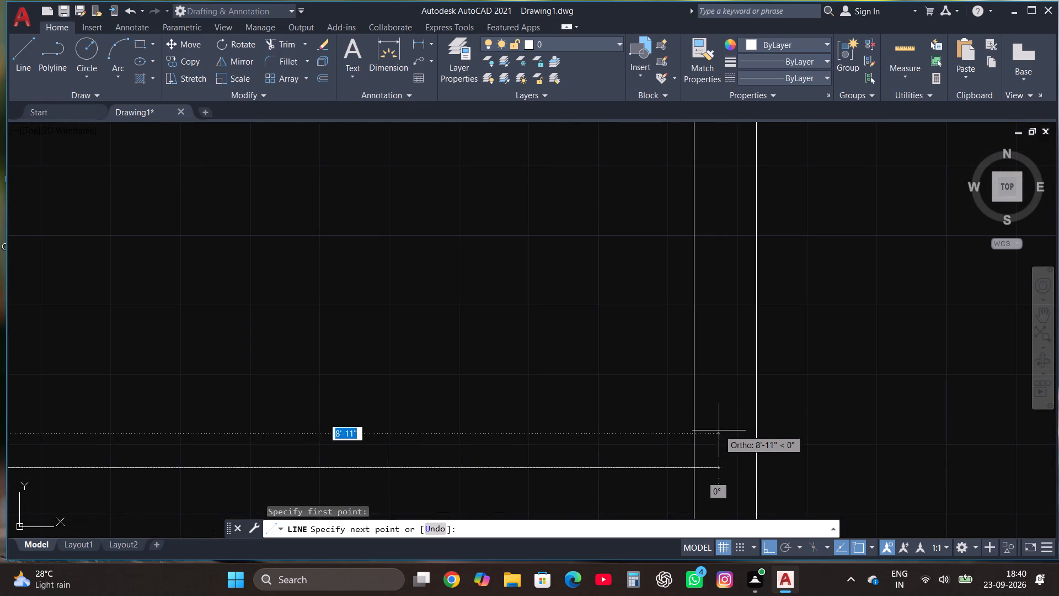
click(719, 430)
Trim the new horizontal line's overhang beyond the right wall's inner face.
click(281, 44)
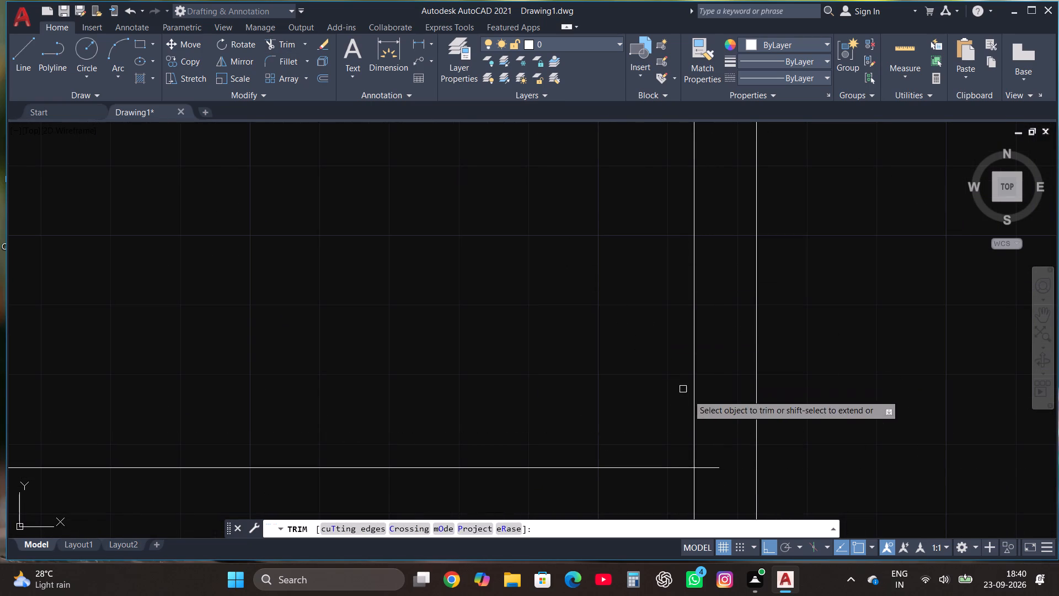
click(710, 466)
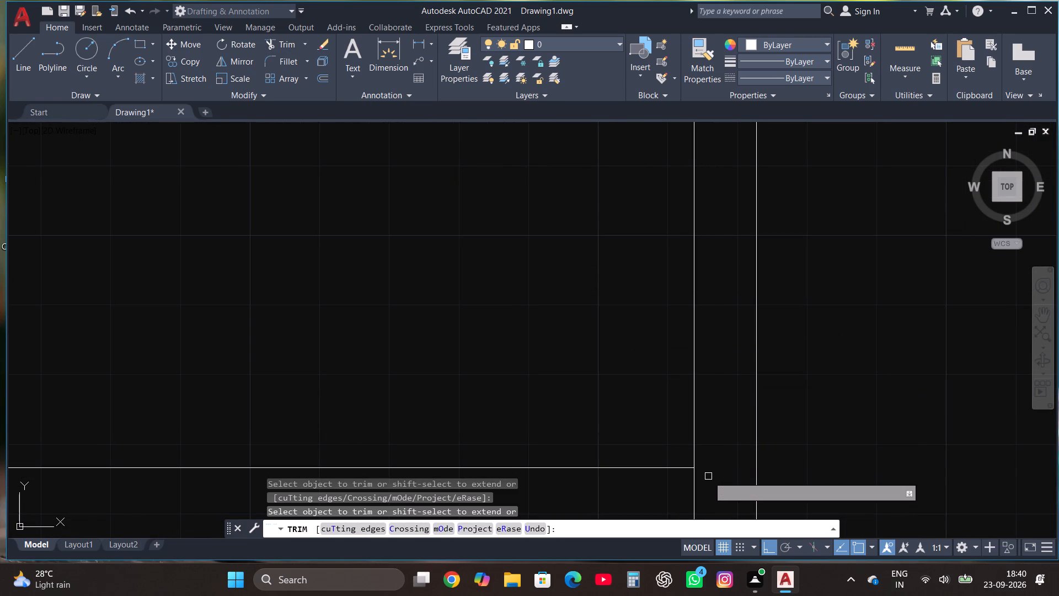
key(Escape)
Copy the third room's bottom line 4.5" upward from its left endpoint to form the partition's upper face.
scroll(686, 421, down, 2)
scroll(592, 439, up, 1)
drag(576, 435, 569, 421)
click(524, 342)
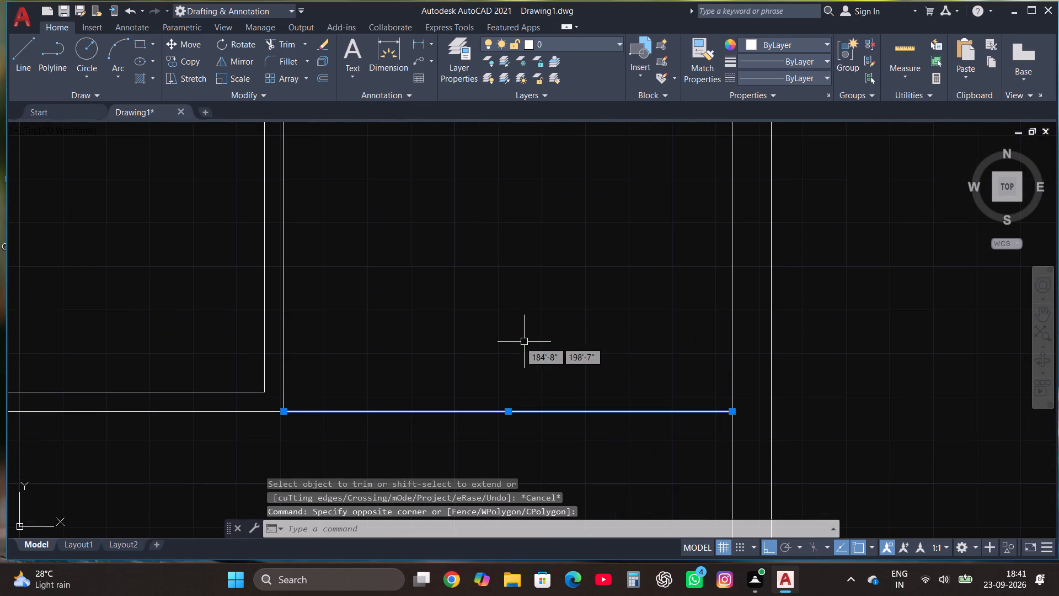
click(186, 62)
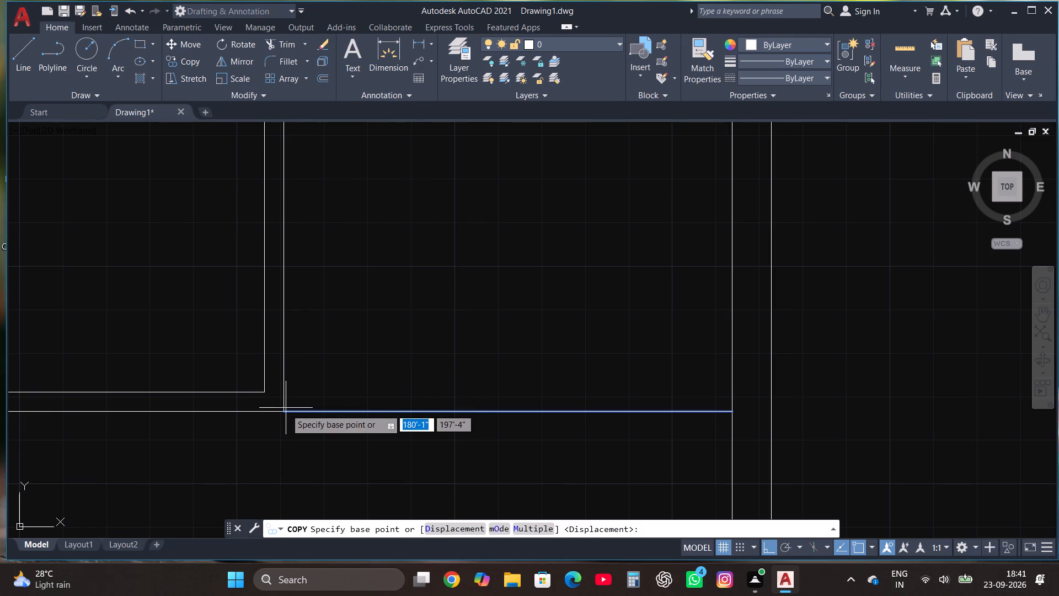
click(284, 413)
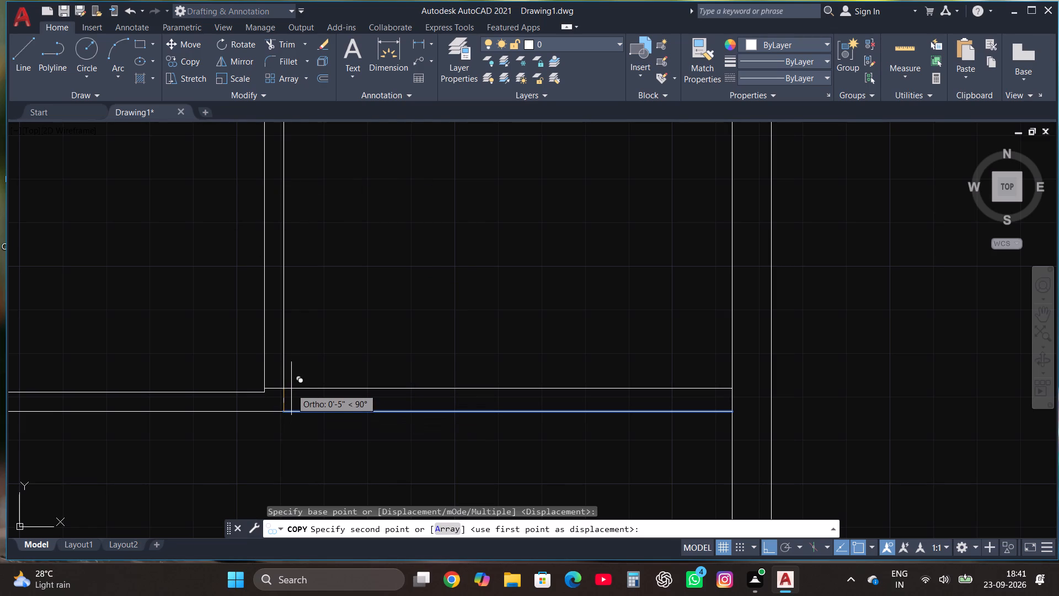
text(4.5")
key(Return)
key(Escape)
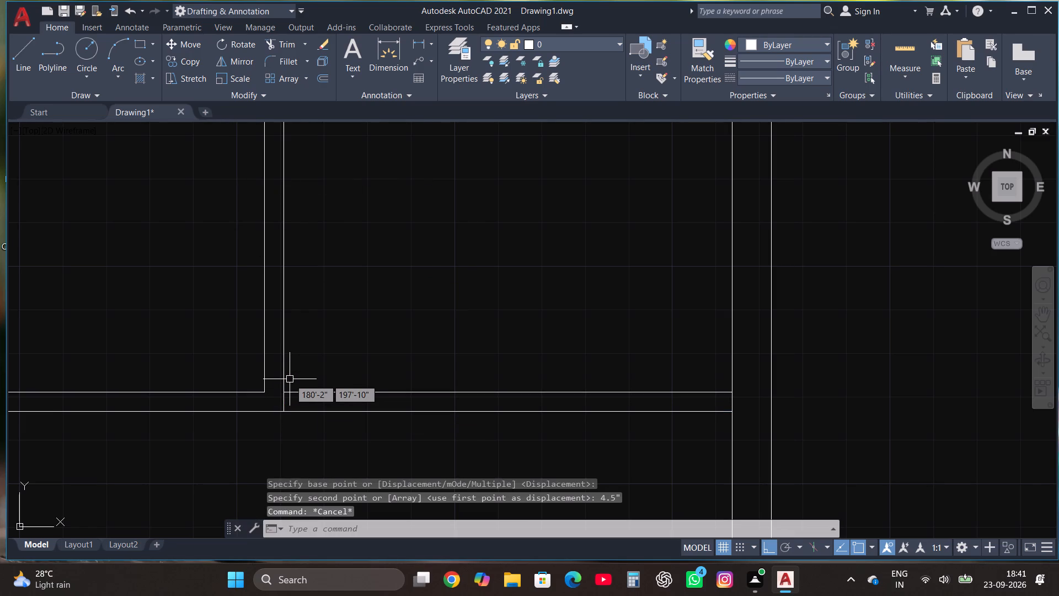
Check the vertical and horizontal partition thicknesses at the second room's lower-right corner with the Dimension tool.
scroll(293, 378, down, 2)
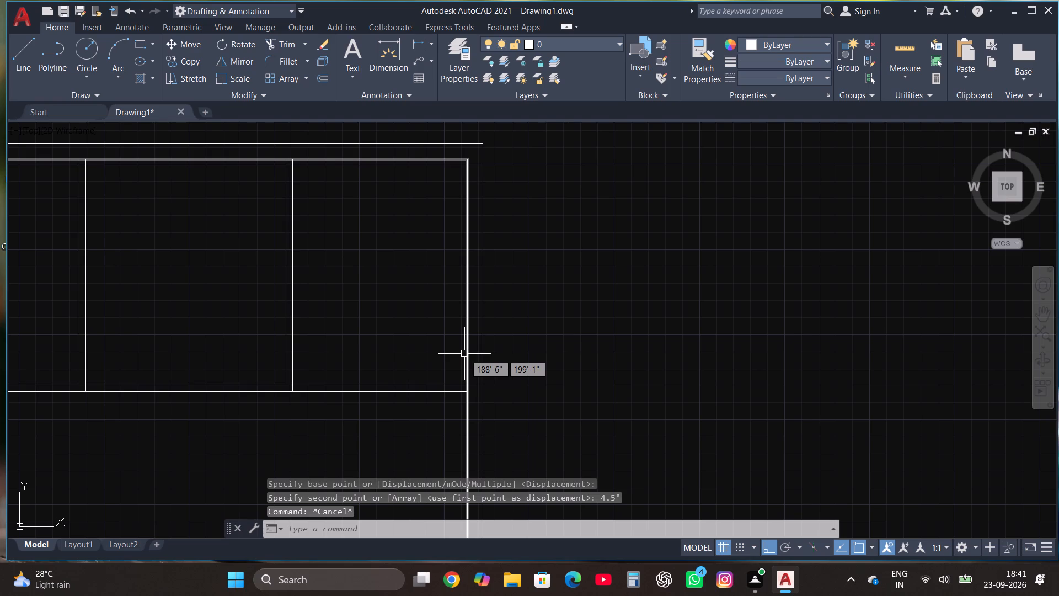
scroll(548, 334, down, 1)
scroll(399, 359, up, 2)
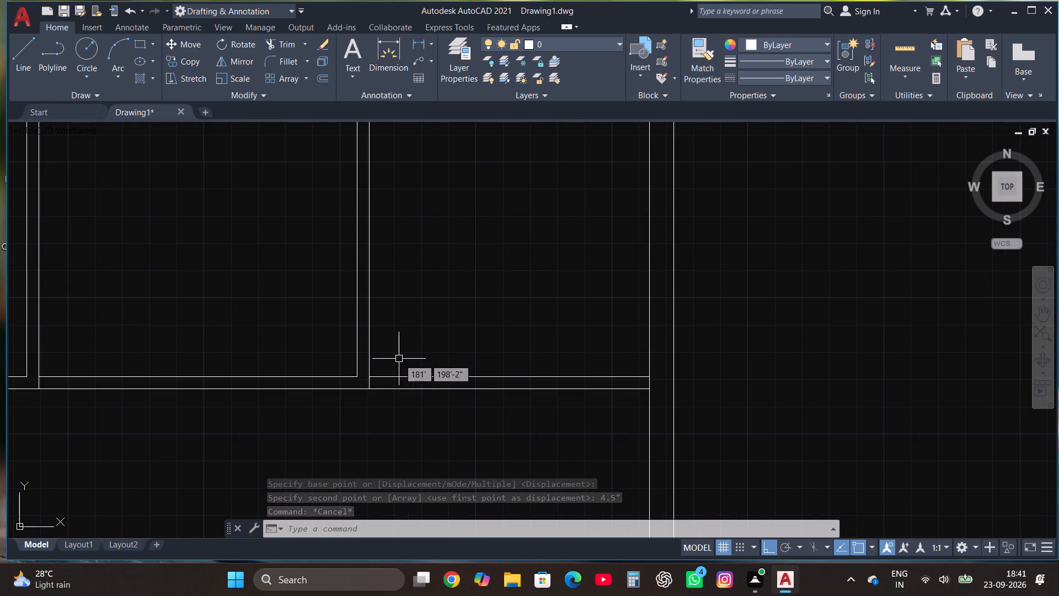
scroll(347, 408, up, 2)
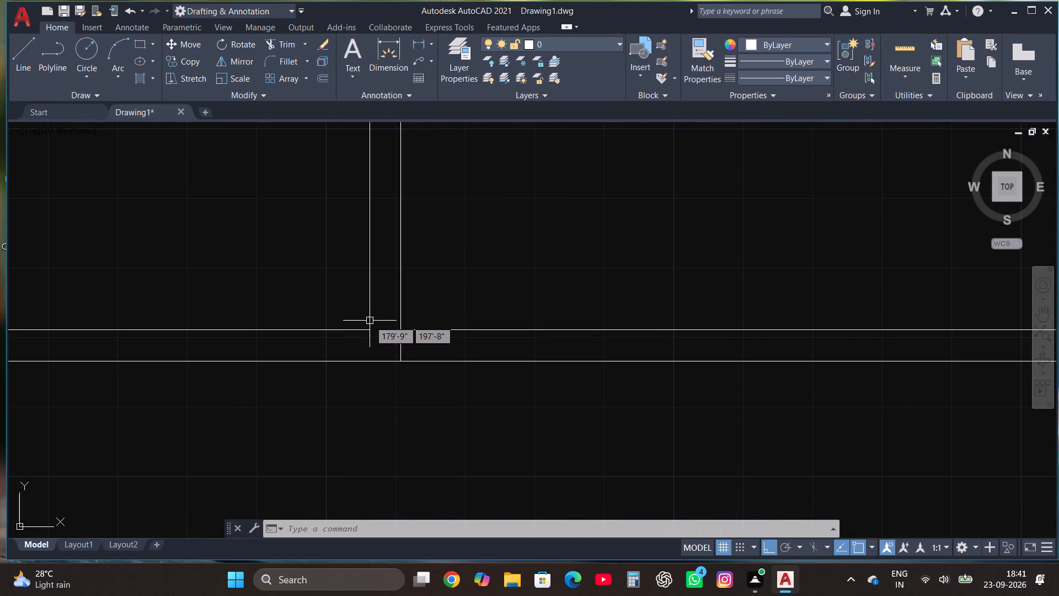
click(366, 53)
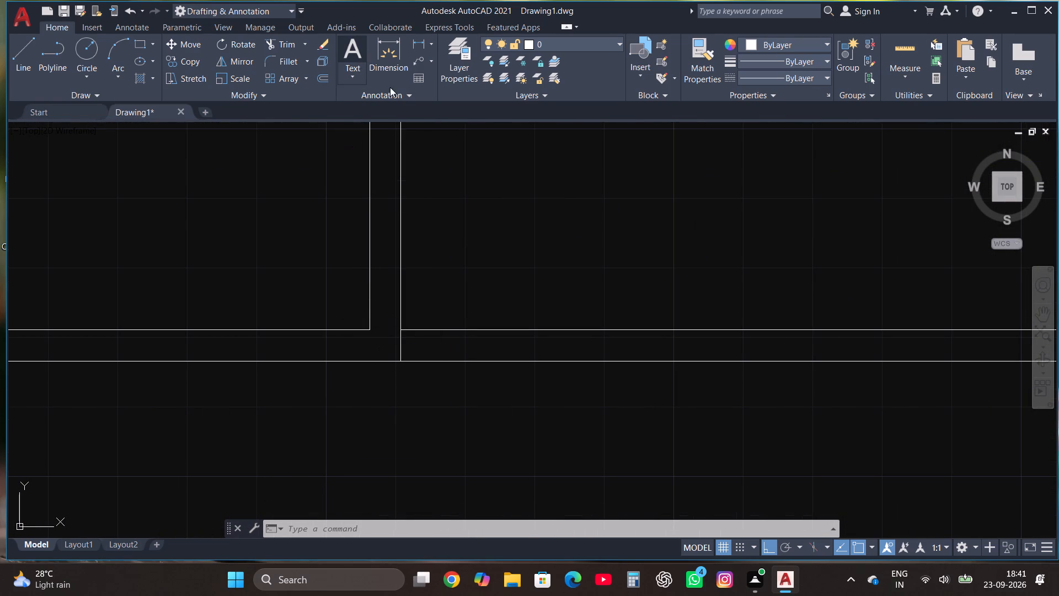
click(377, 52)
click(369, 329)
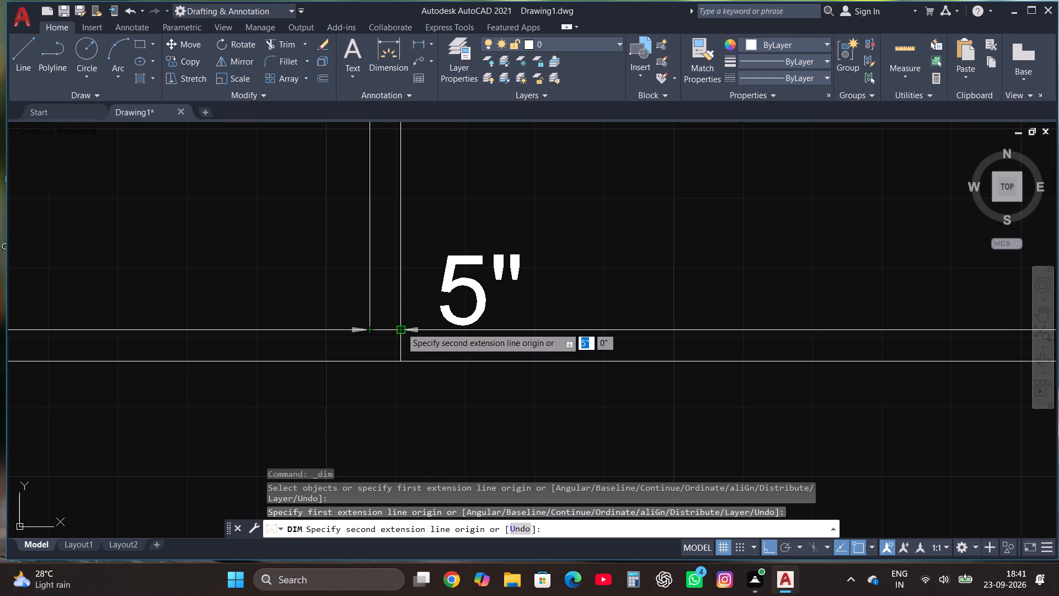
key(Escape)
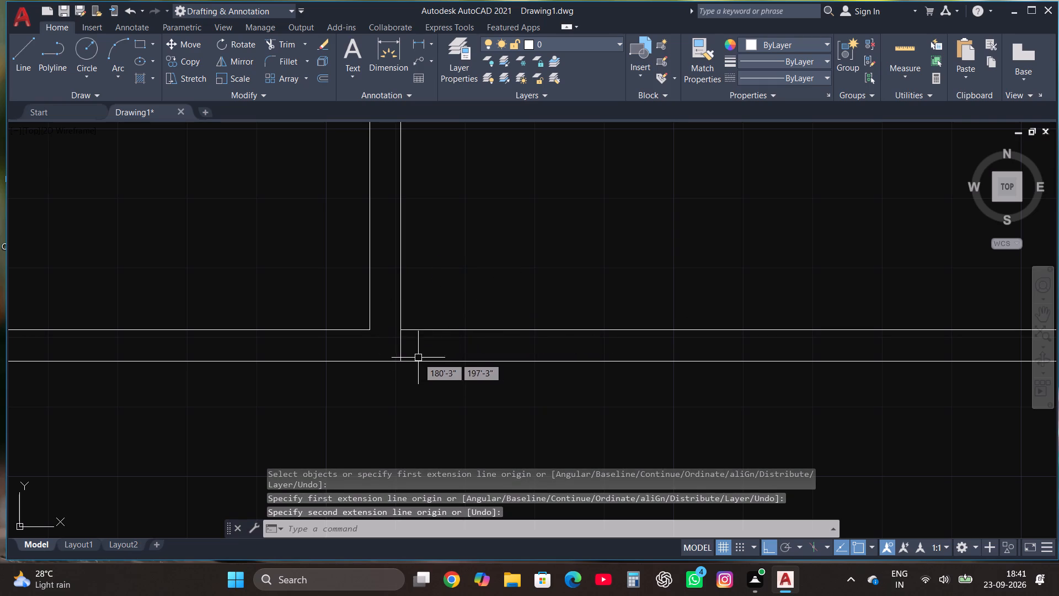
click(392, 49)
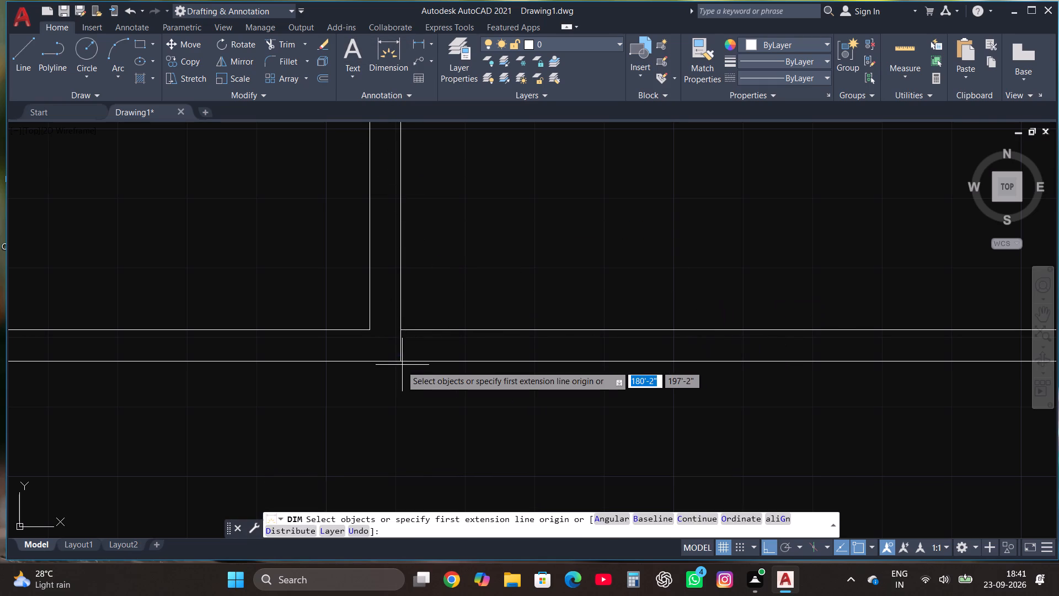
click(400, 360)
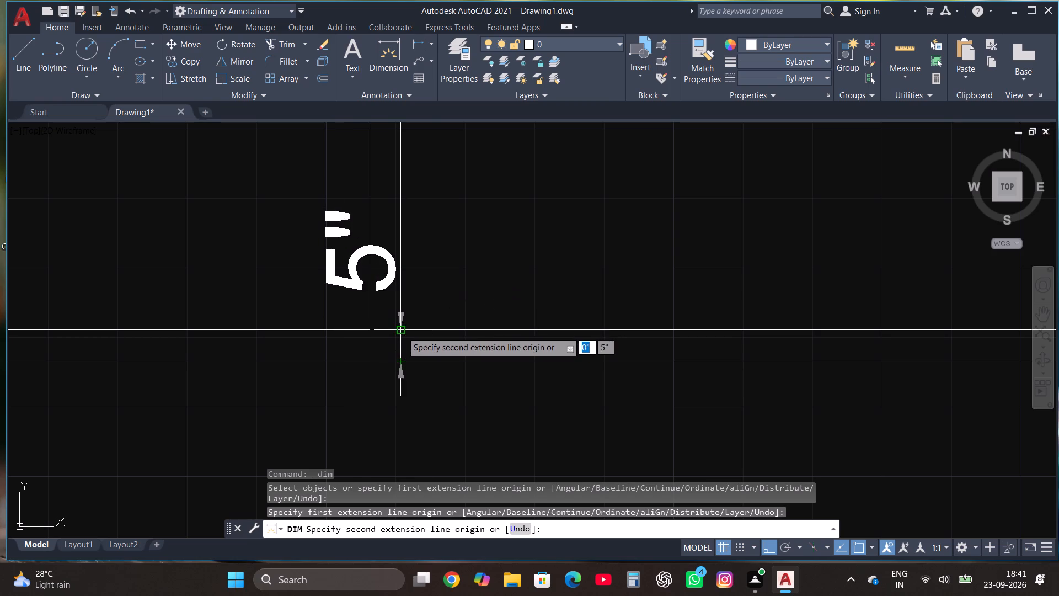
key(Escape)
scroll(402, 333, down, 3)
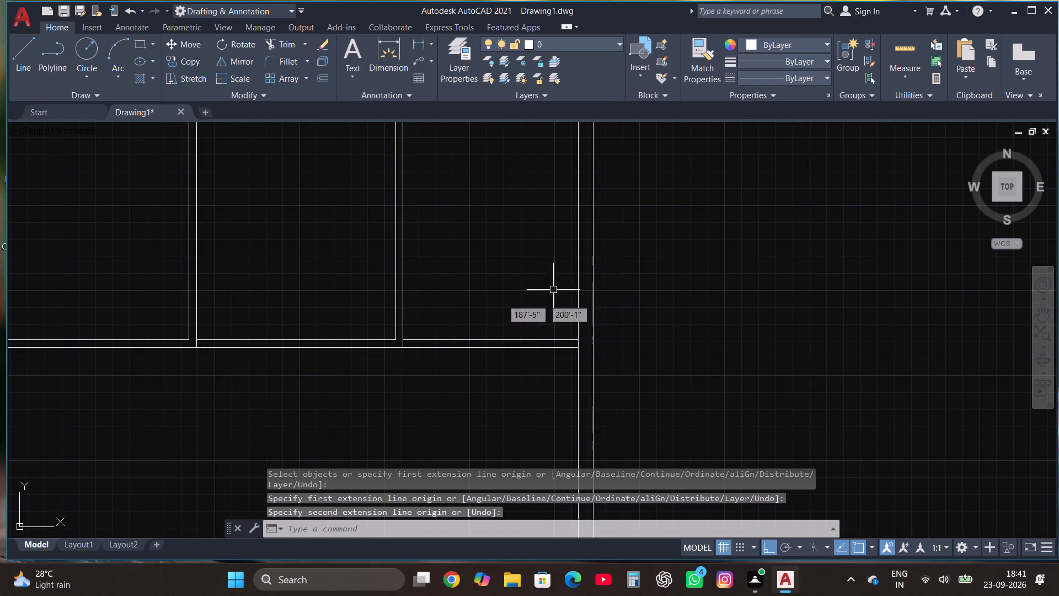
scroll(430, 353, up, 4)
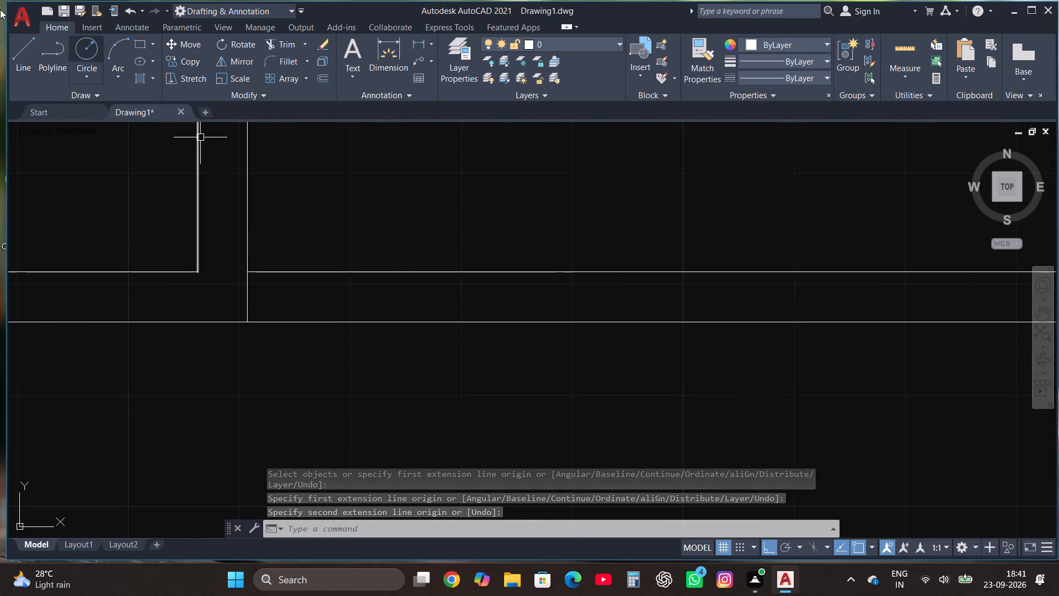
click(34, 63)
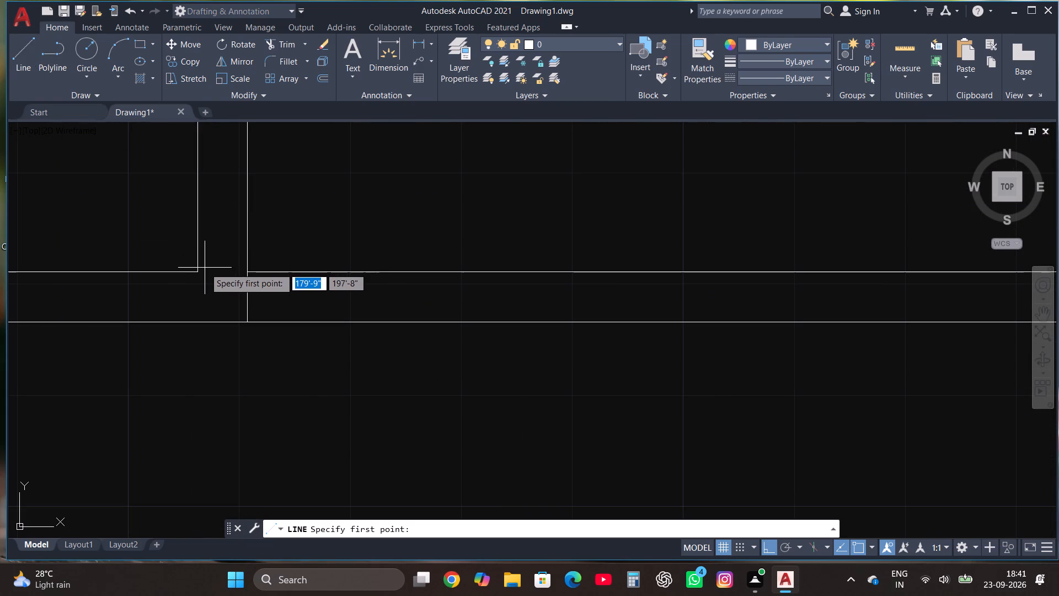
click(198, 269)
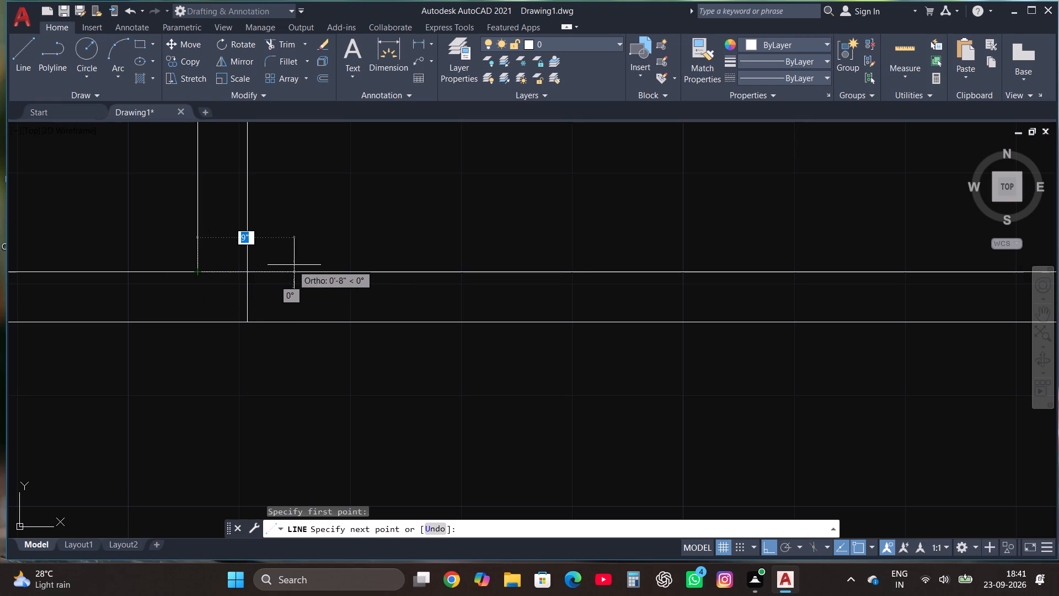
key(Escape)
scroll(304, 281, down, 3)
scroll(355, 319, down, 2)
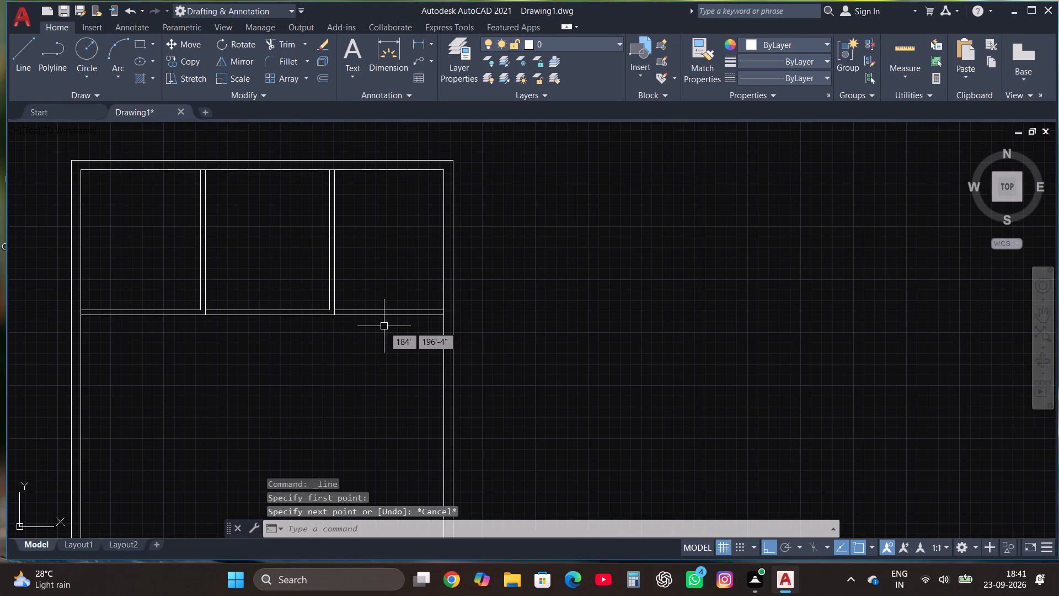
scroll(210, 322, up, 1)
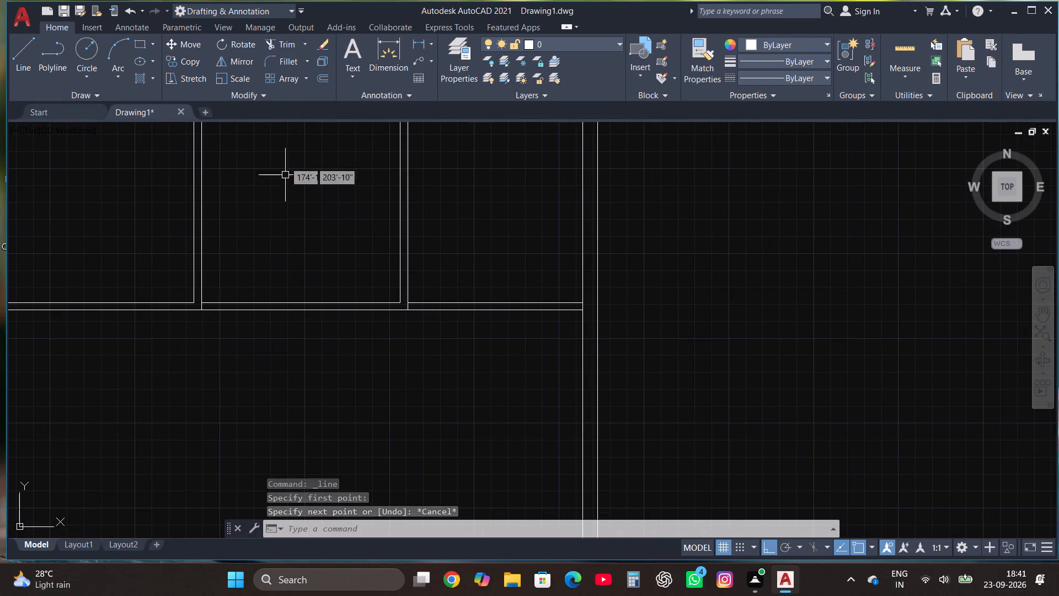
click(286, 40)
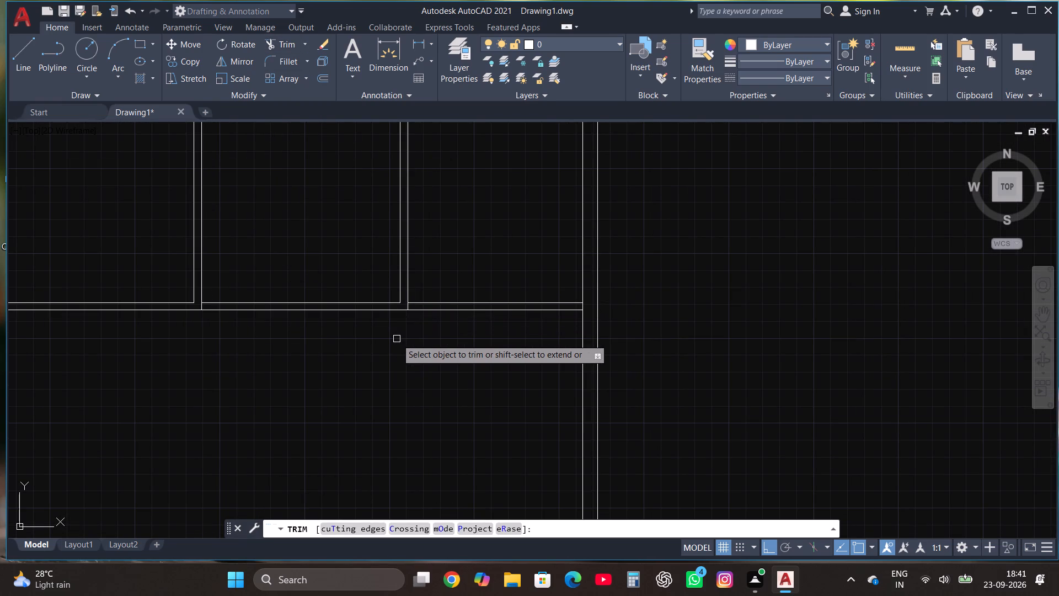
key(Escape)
Draw a room outline from the partition's lower face at the left wall: 5'10" right, 10'7" down, 5'10" back left.
scroll(409, 359, down, 3)
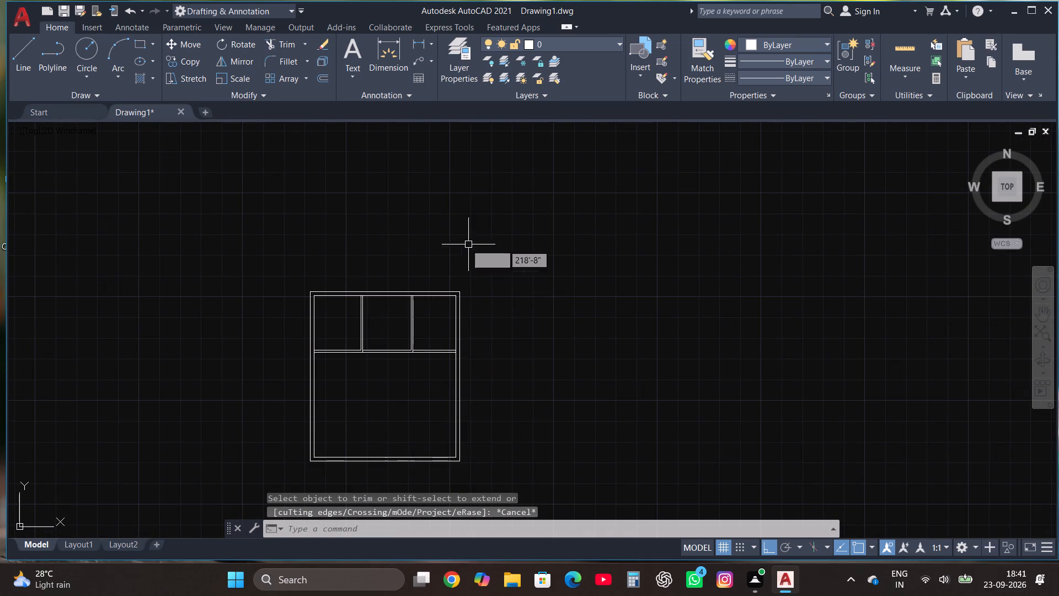
scroll(178, 327, up, 2)
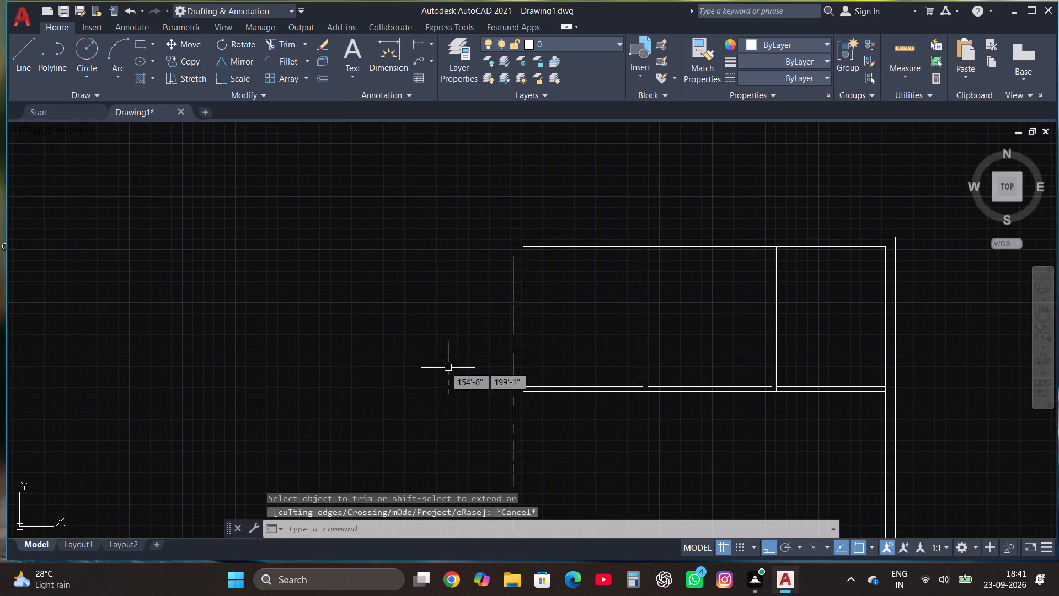
scroll(301, 319, down, 2)
scroll(436, 380, up, 2)
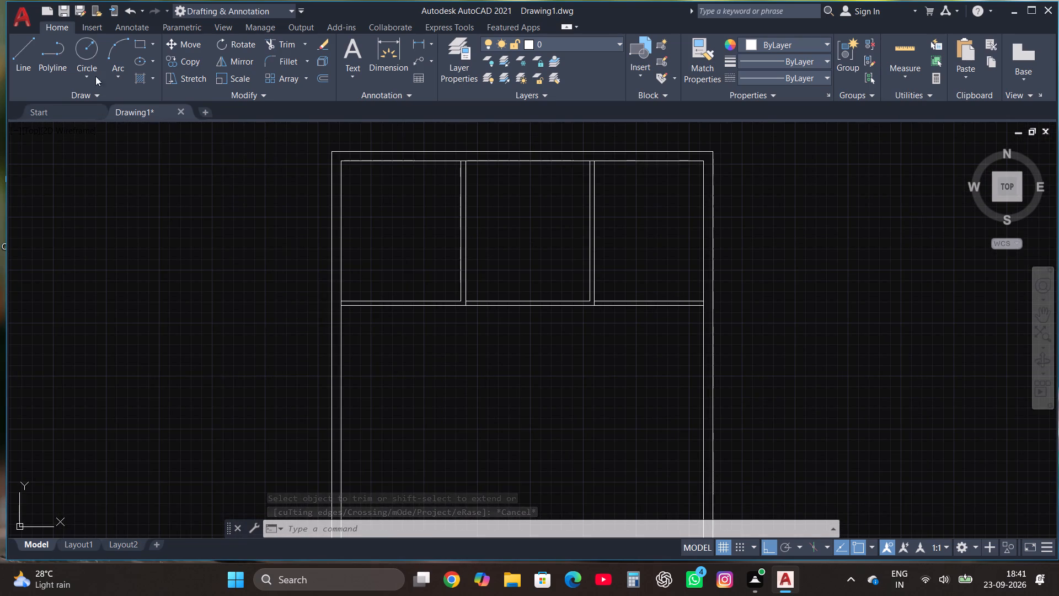
click(24, 56)
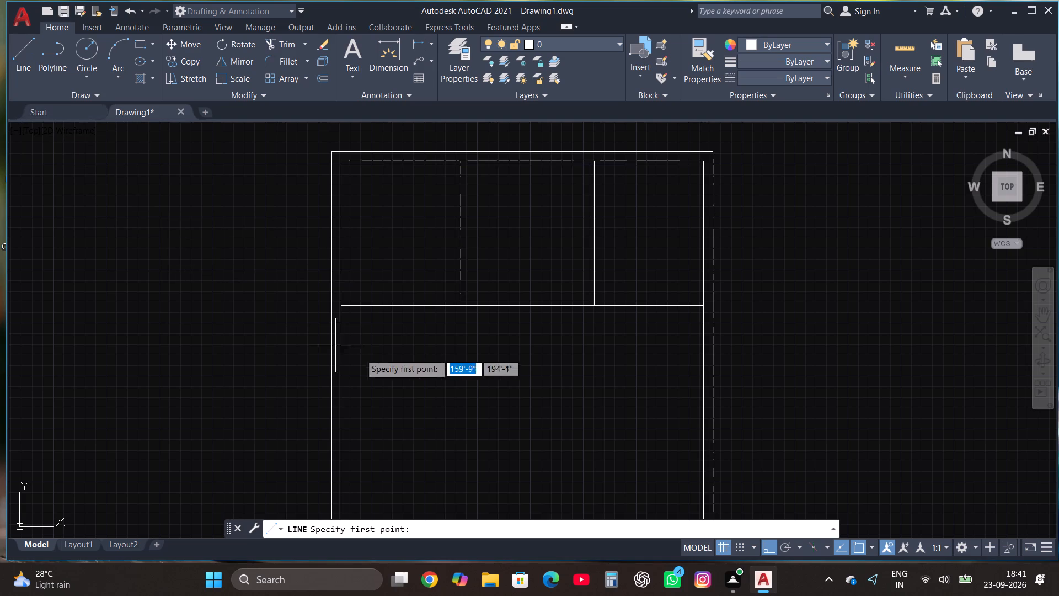
click(342, 304)
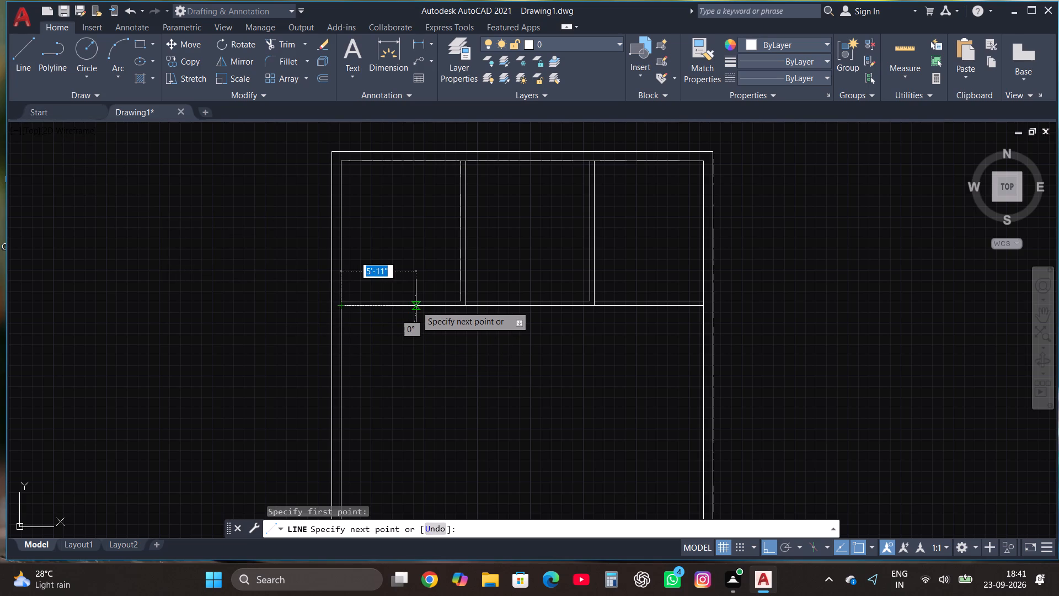
text(5'10")
key(Return)
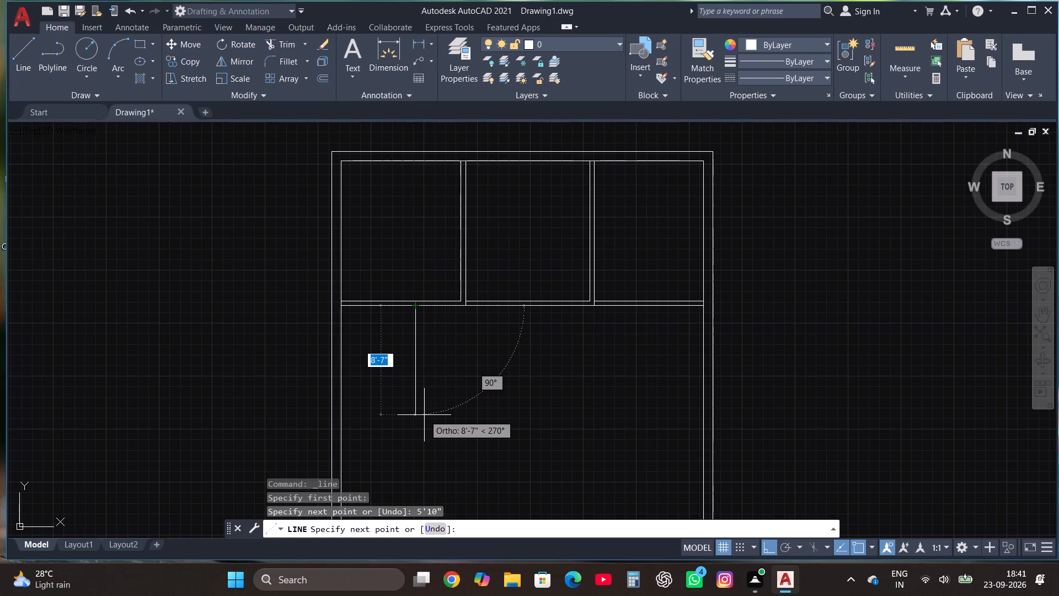
text(10'7")
key(Return)
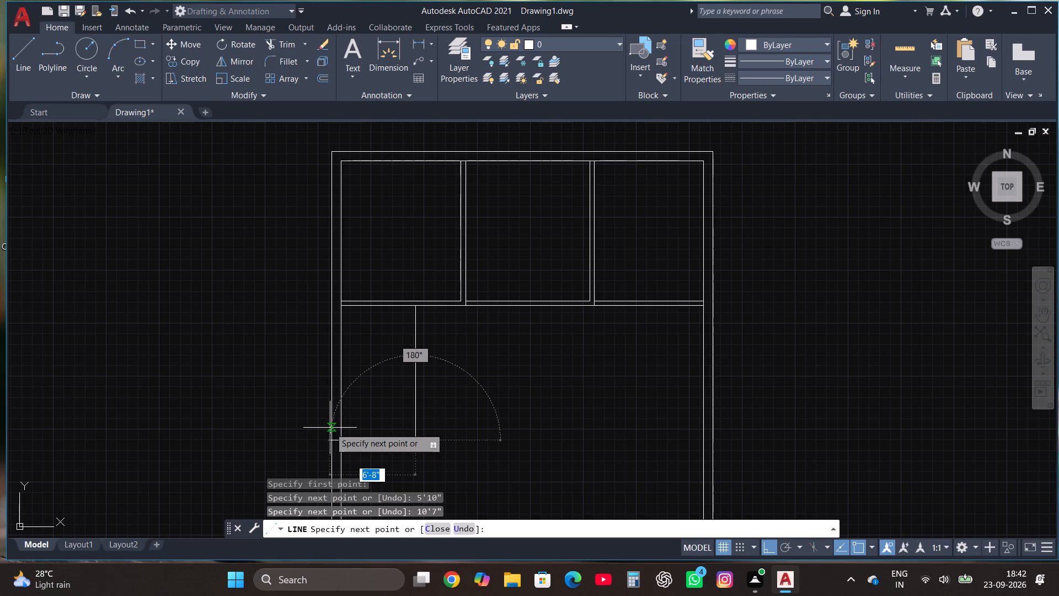
key(6)
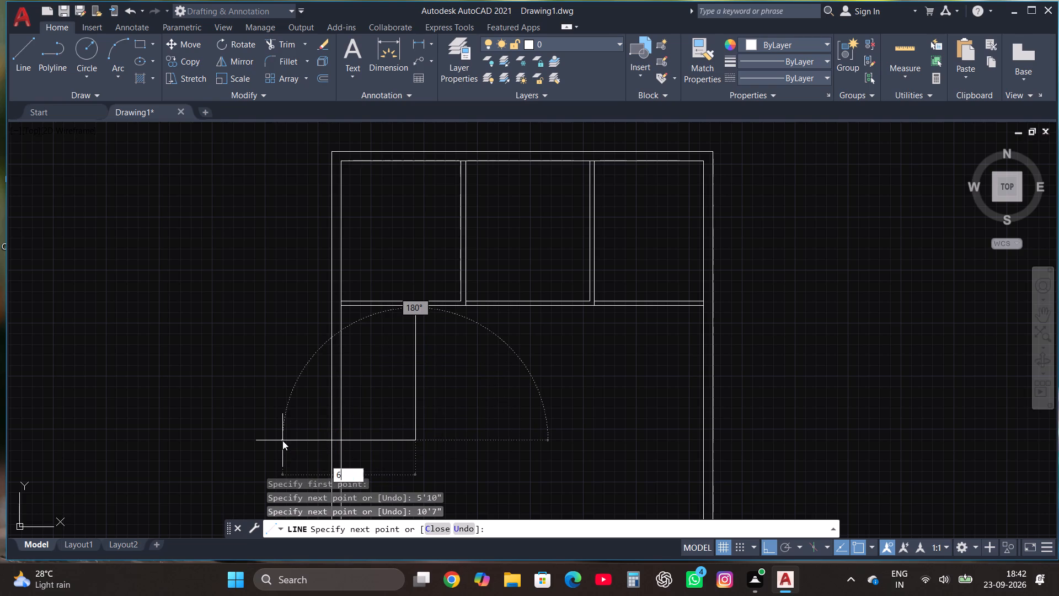
key(BackSpace)
key(5)
key(apostrophe)
text(10")
key(Return)
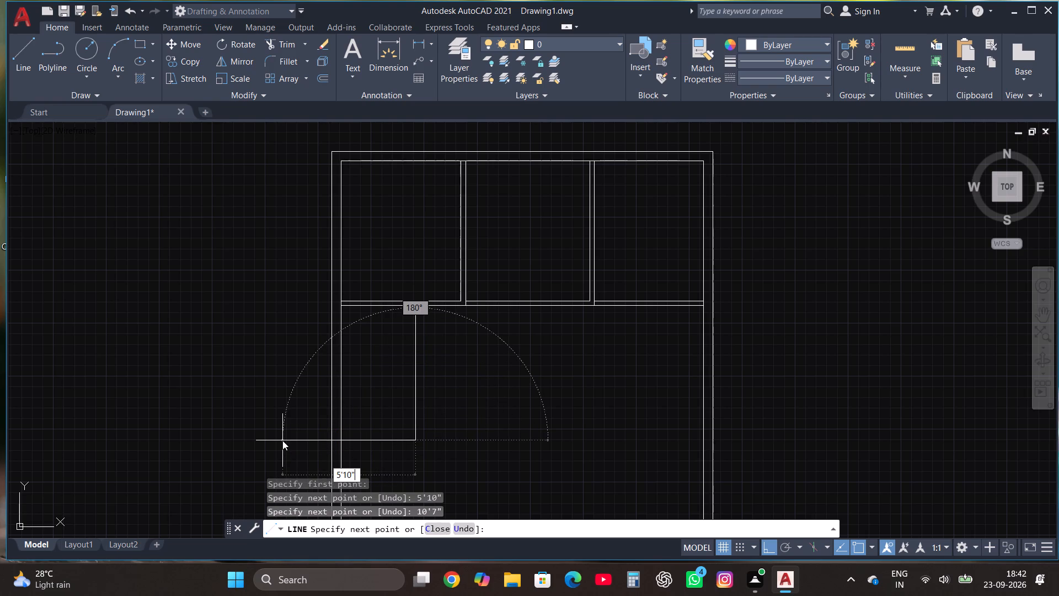
key(Escape)
Offset the new left room's vertical line rightward and its bottom line downward by 4.5" each to form partitions.
scroll(282, 440, down, 2)
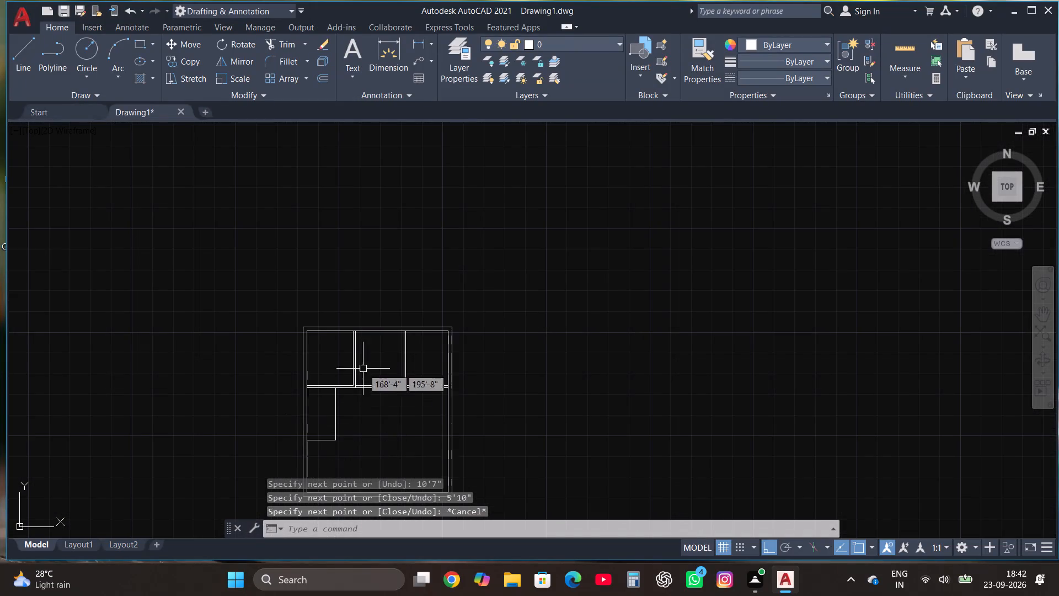
scroll(358, 430, up, 1)
click(331, 454)
click(301, 429)
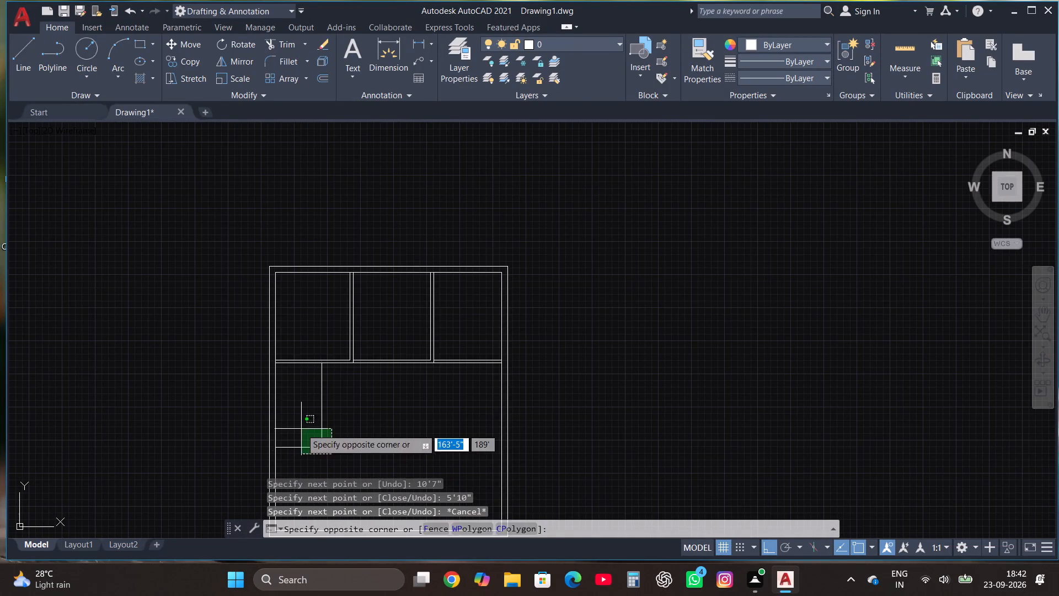
click(323, 79)
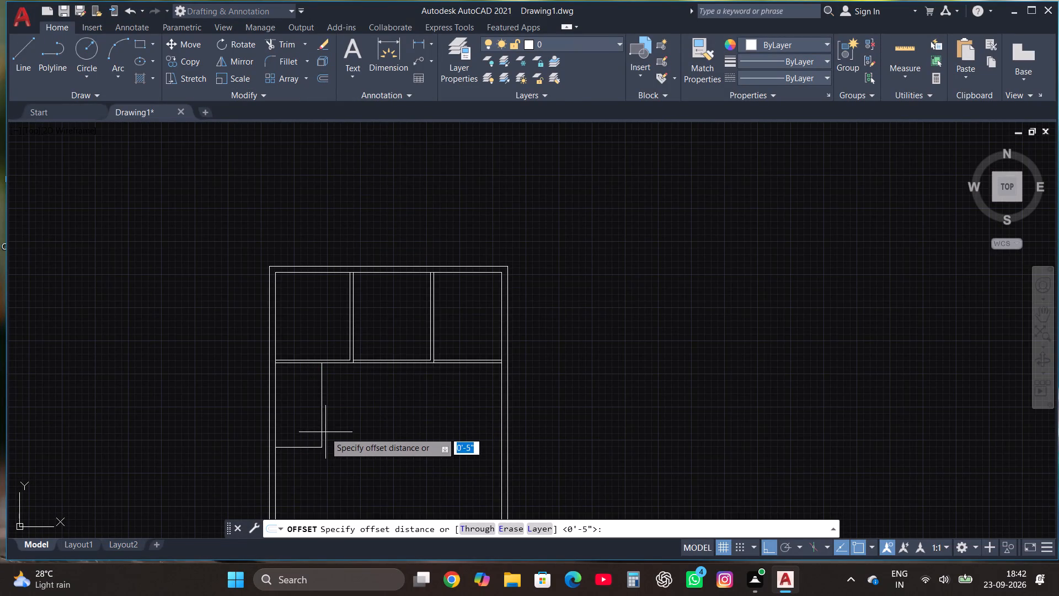
click(320, 423)
click(329, 421)
click(321, 407)
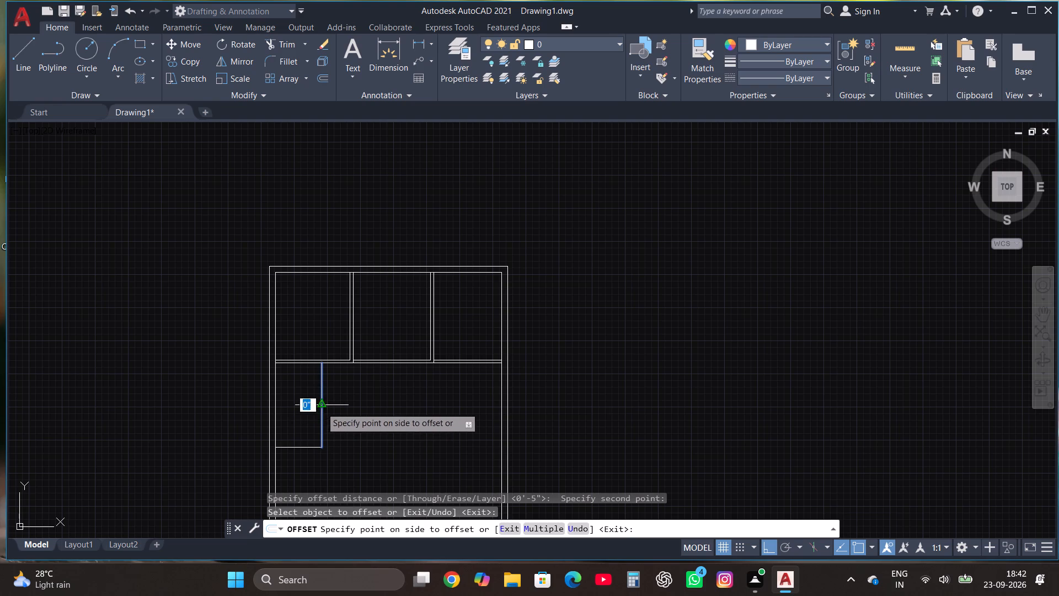
text(4.5")
key(Return)
scroll(323, 465, up, 2)
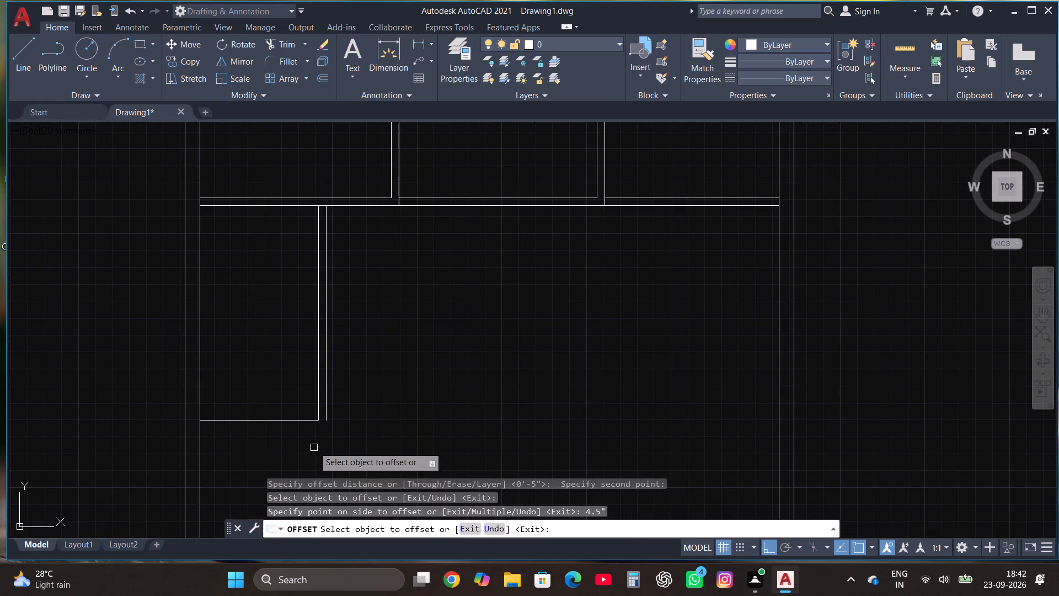
click(300, 423)
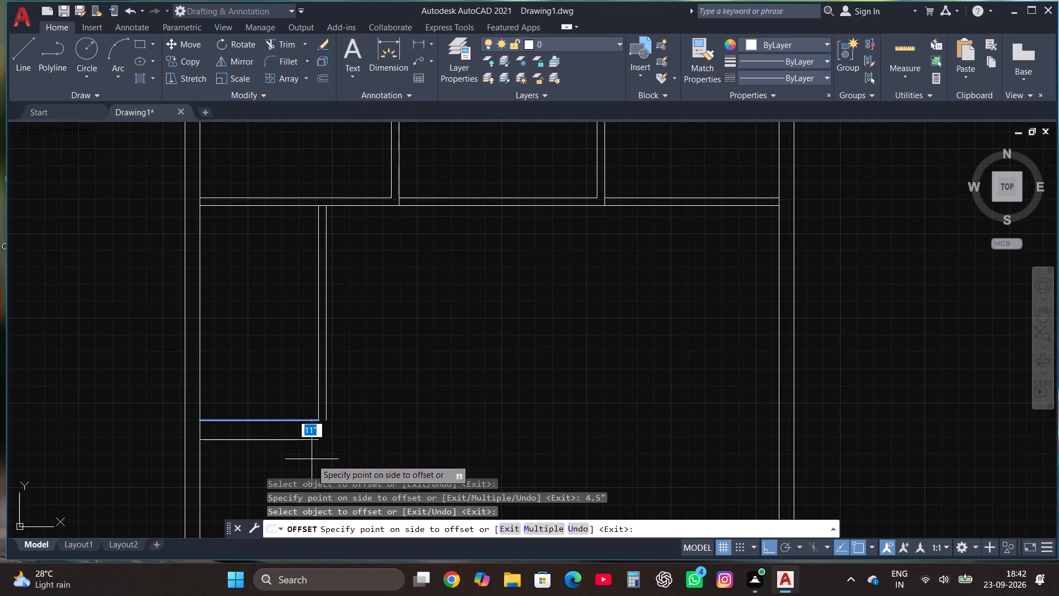
text(4.5")
key(Return)
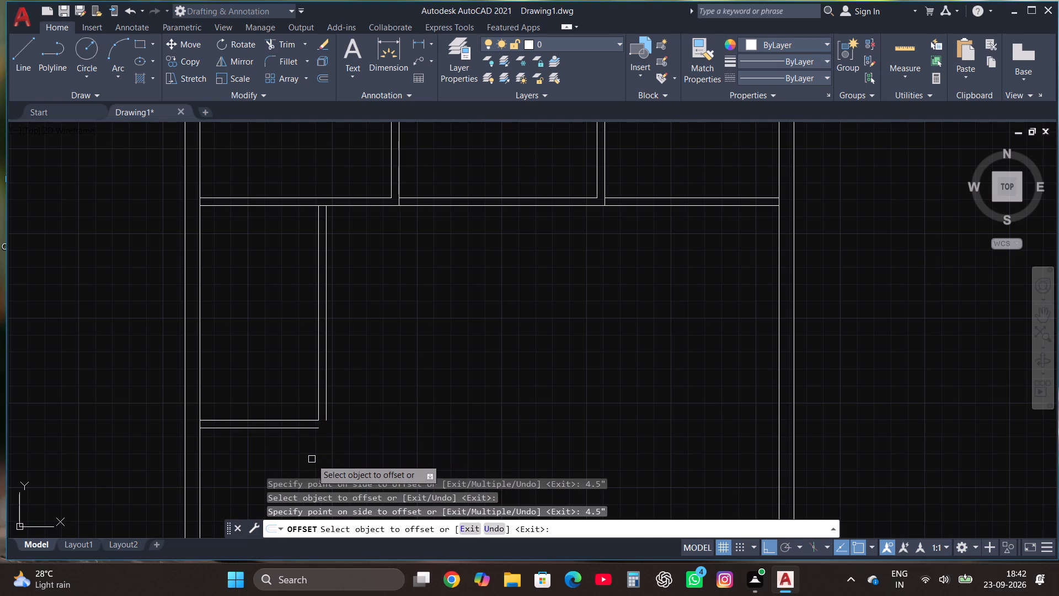
key(Escape)
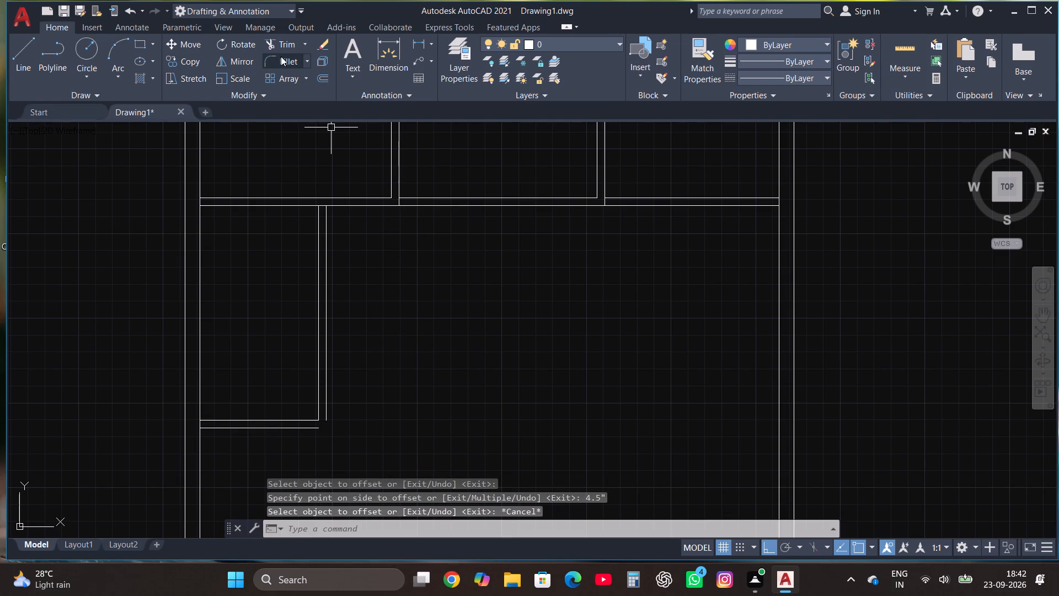
Fillet the two offset lines to close the left room's outer lower-right corner.
click(281, 56)
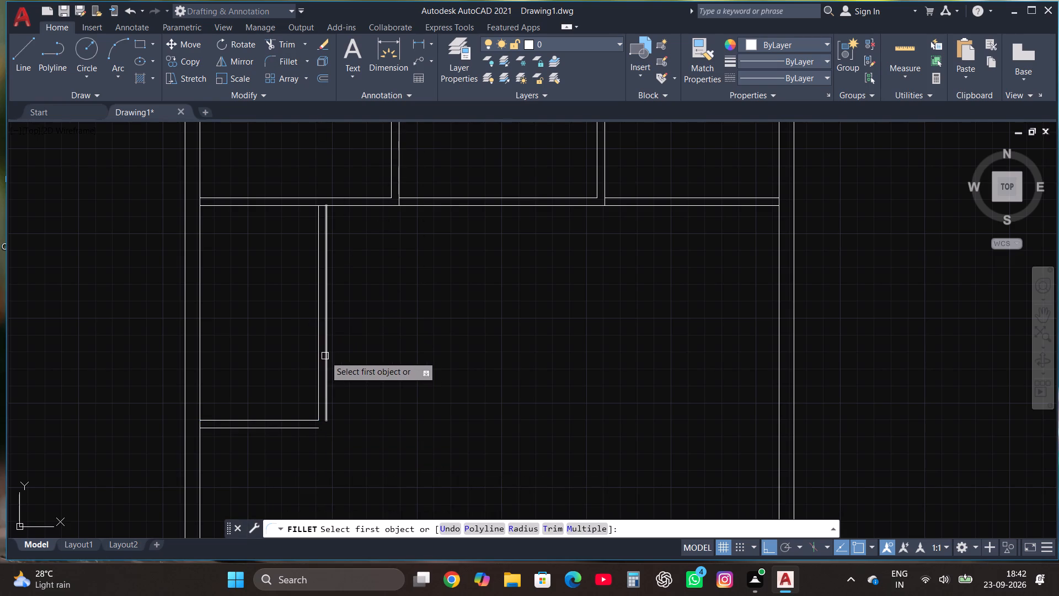
click(325, 356)
click(310, 430)
Draw a room outline from the partition's lower face at the right wall: 6'1" left, 5'1" down, 6'1" back right.
scroll(522, 304, down, 2)
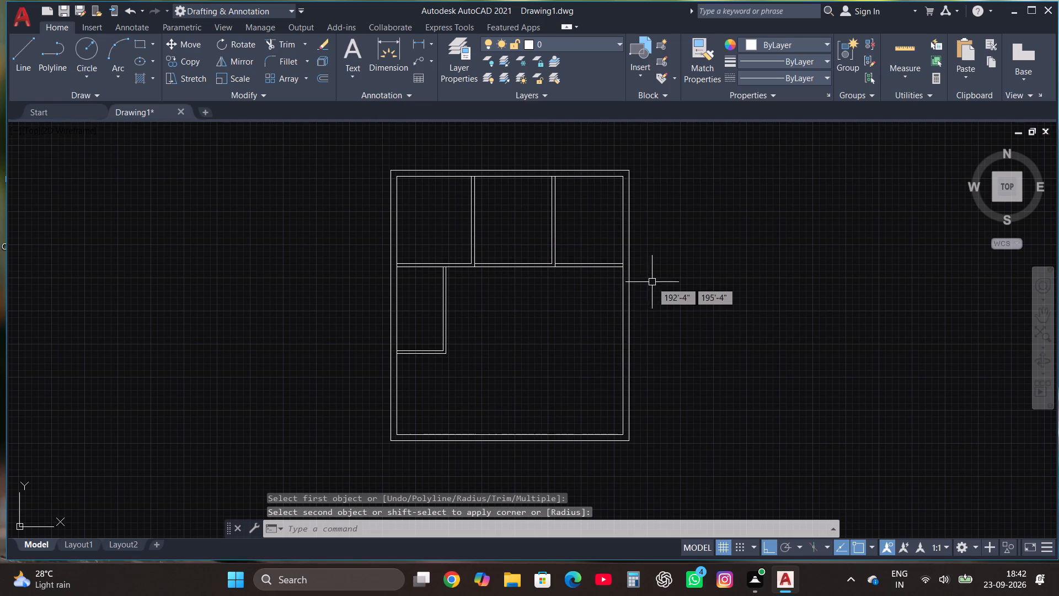
scroll(652, 282, up, 2)
click(13, 38)
click(23, 67)
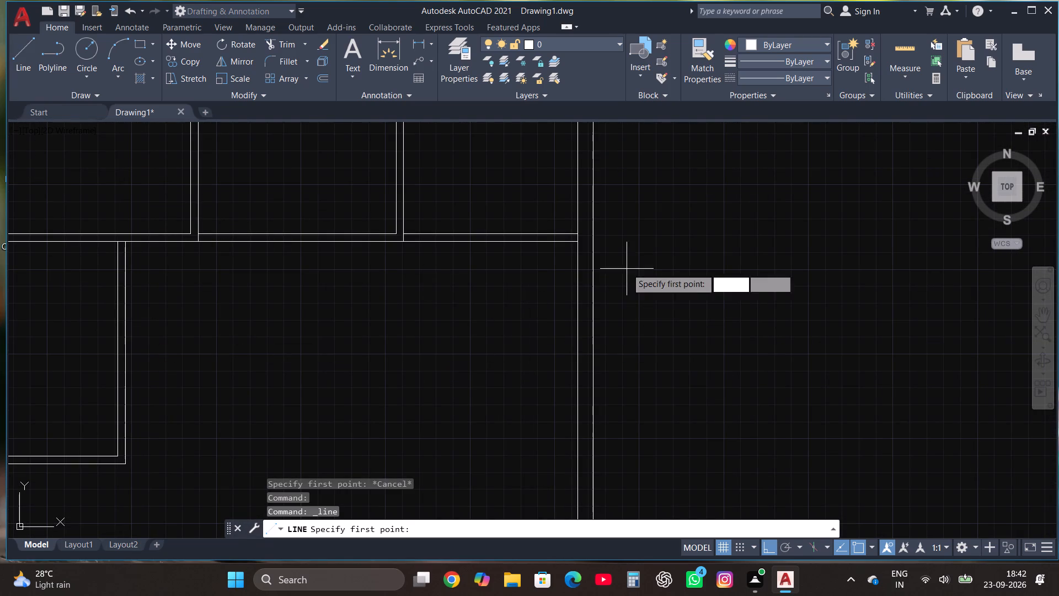
click(579, 243)
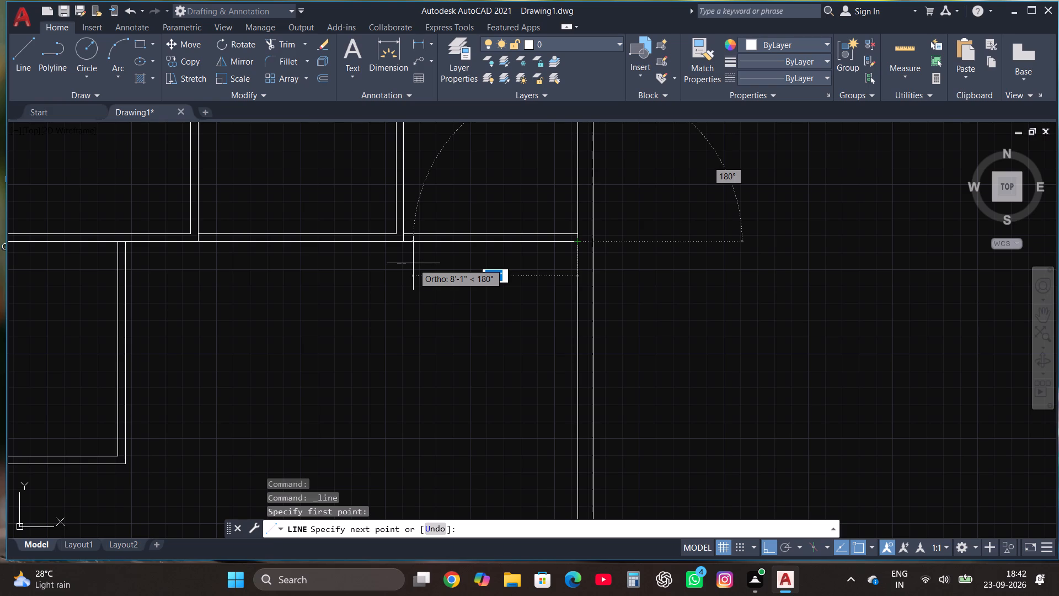
text(6'1")
key(Return)
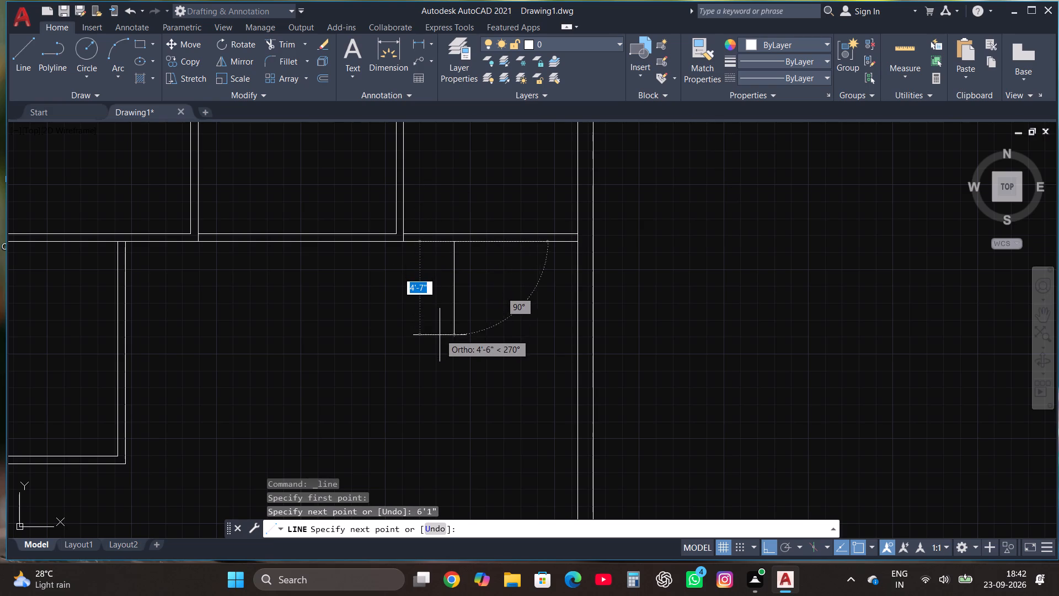
text(5'1")
key(Return)
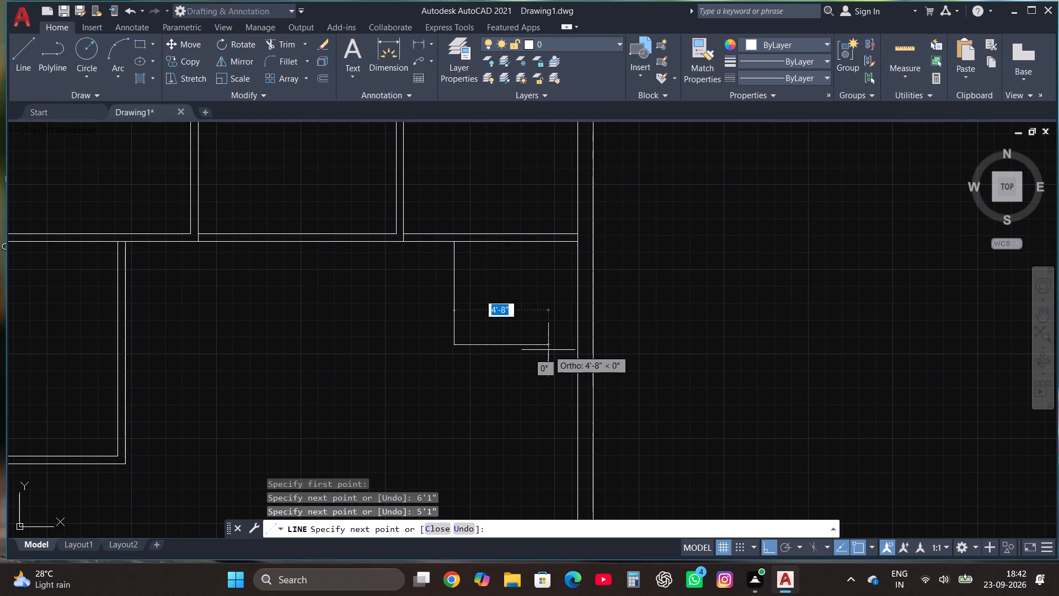
key(6)
text('1")
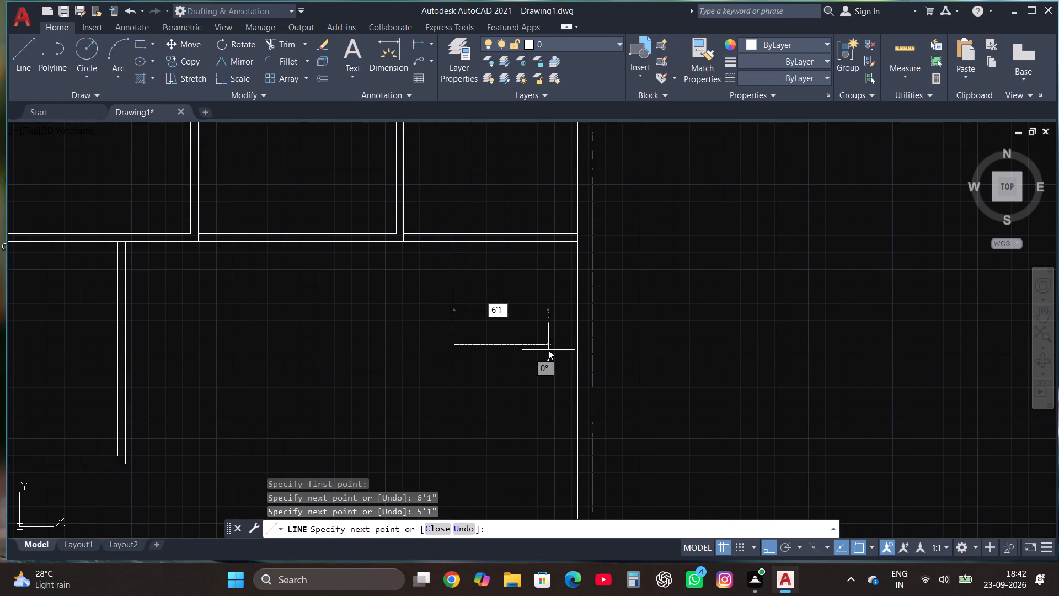
key(Return)
key(Escape)
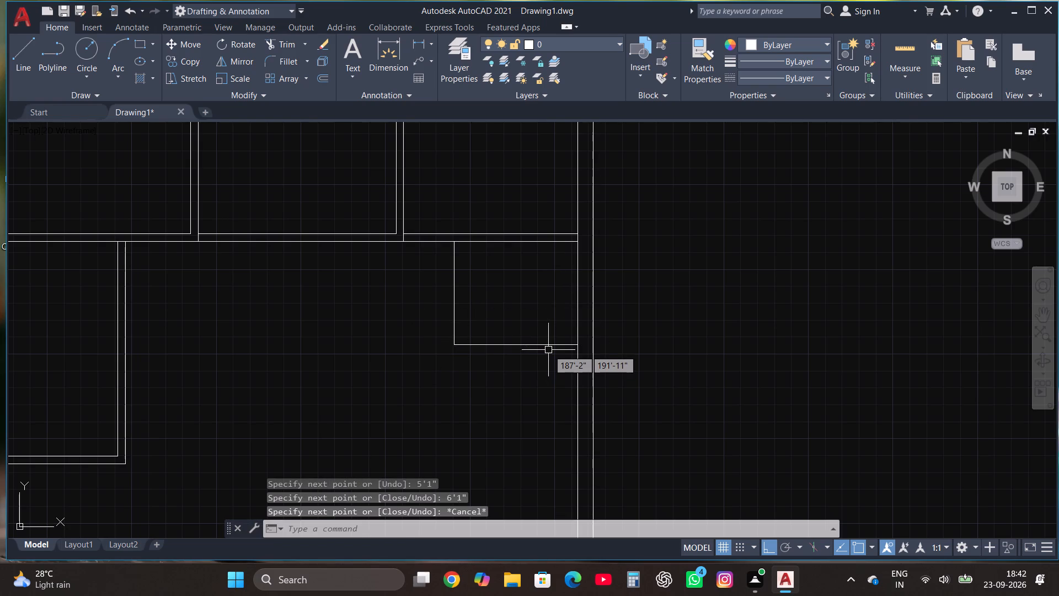
Offset the new right room's vertical line leftward and its bottom line downward by 4.5" each to form partitions.
drag(494, 365, 487, 361)
click(421, 296)
click(321, 76)
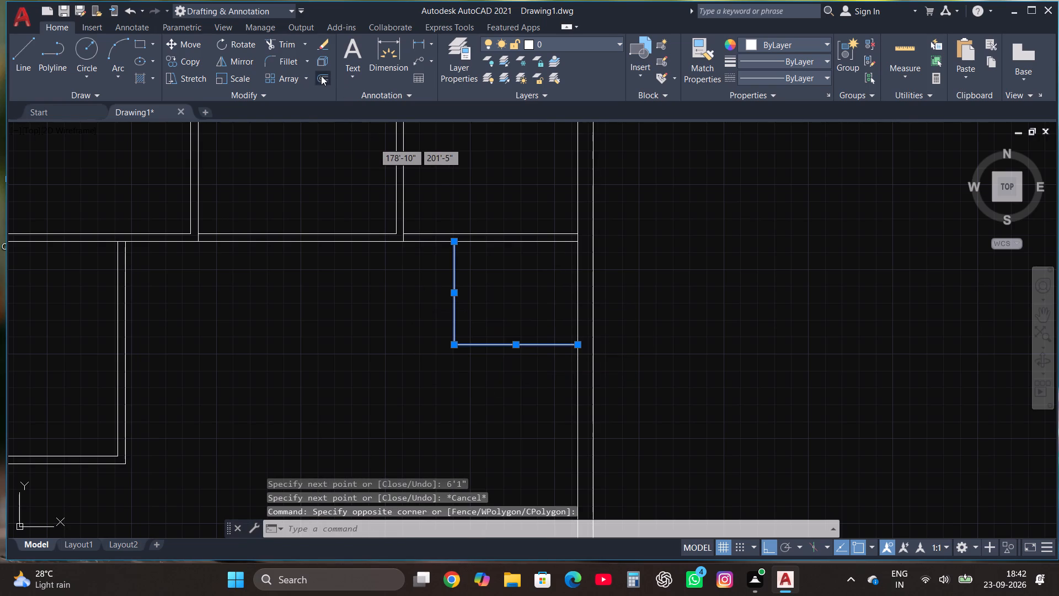
click(456, 295)
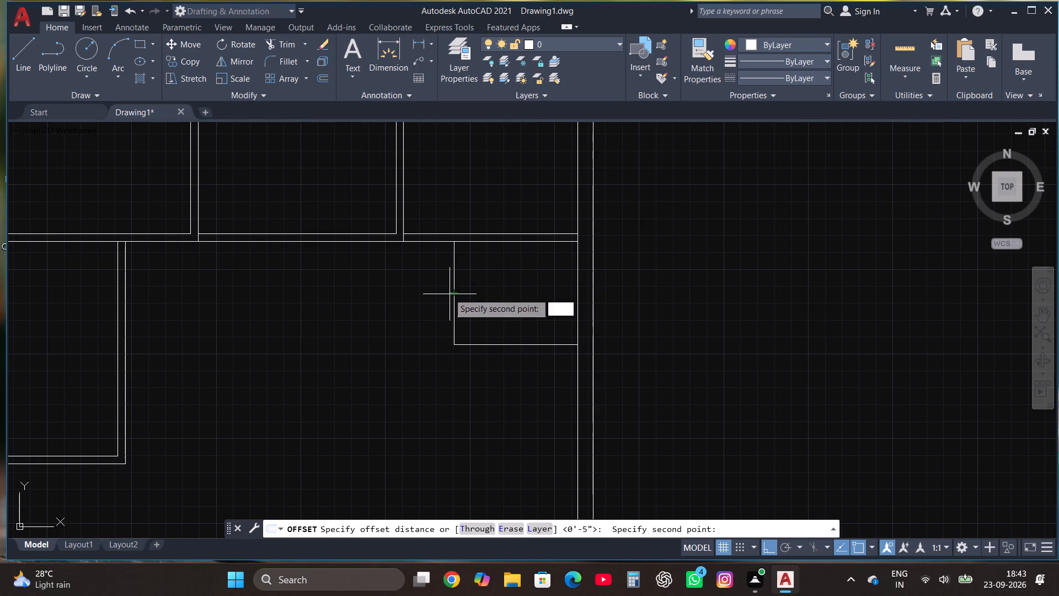
click(448, 293)
click(451, 295)
click(455, 298)
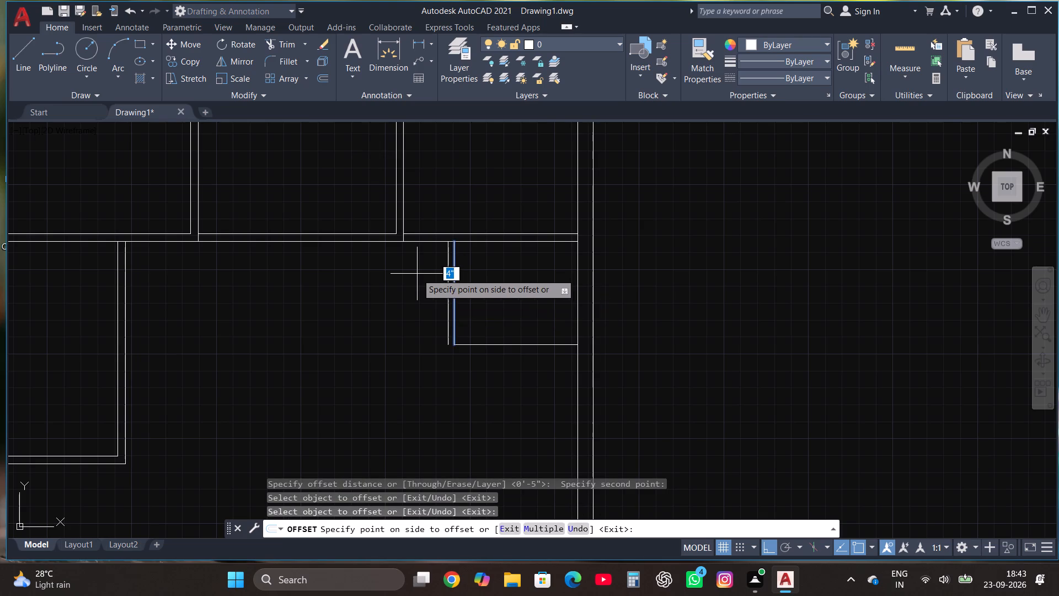
text(4.5")
key(Return)
click(466, 343)
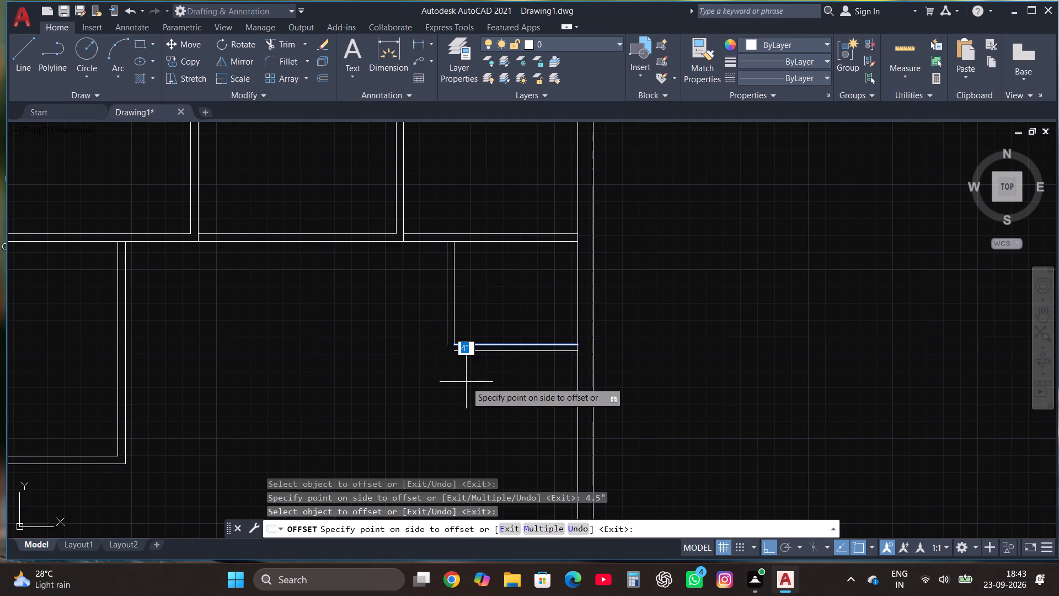
text(4.5")
key(Return)
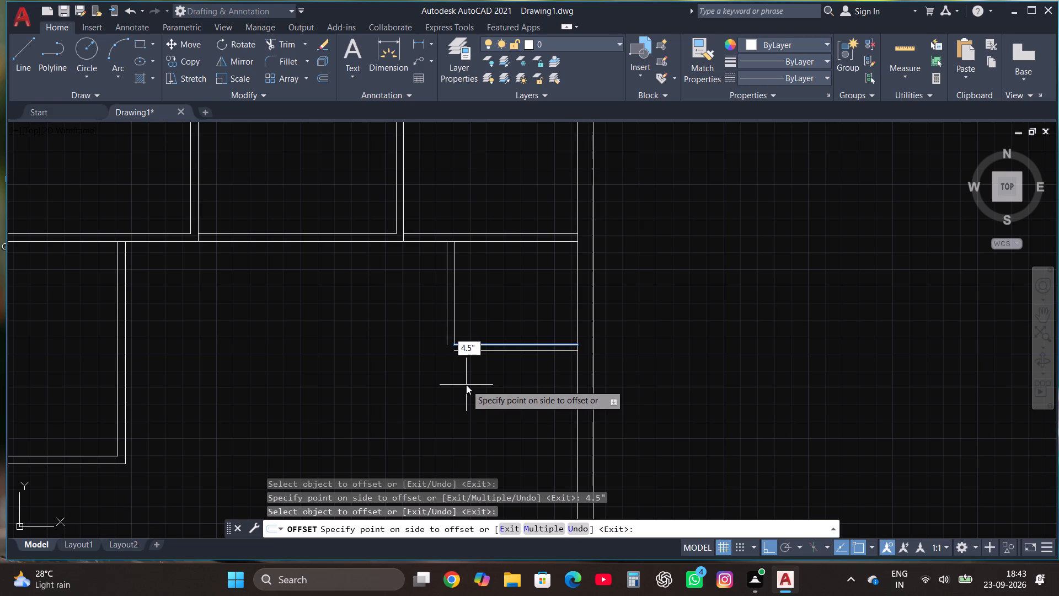
Fillet the two offset lines to close the right room's outer lower-left corner.
click(276, 57)
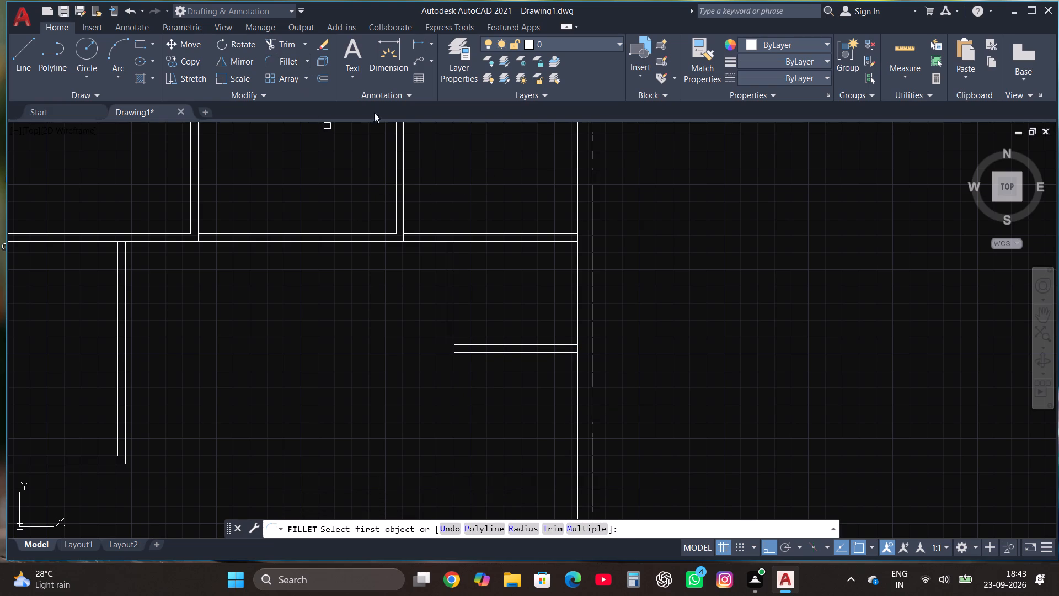
click(446, 302)
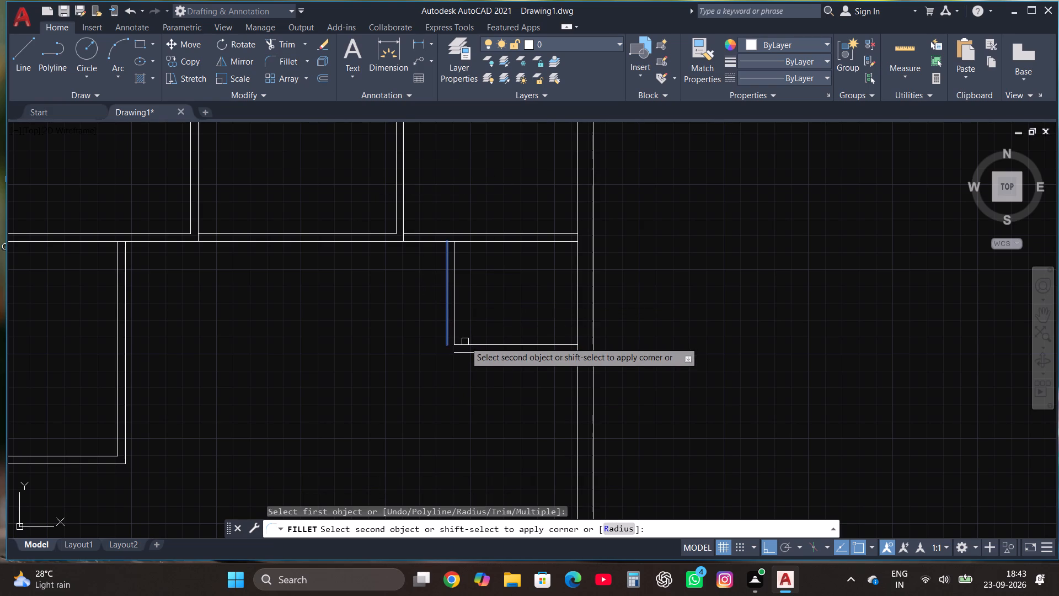
click(467, 354)
scroll(500, 400, down, 1)
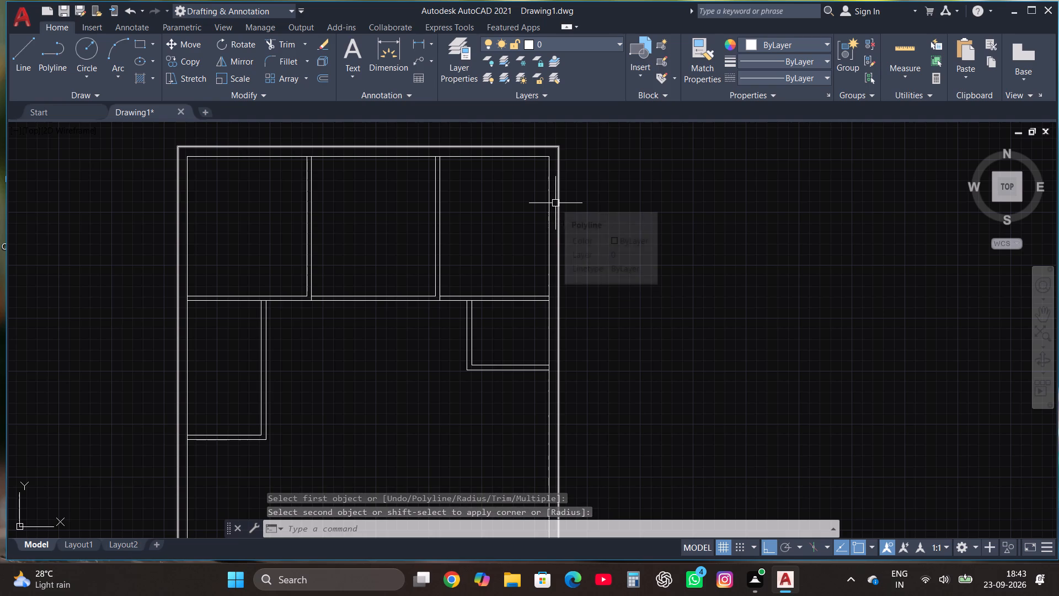
scroll(522, 382, up, 1)
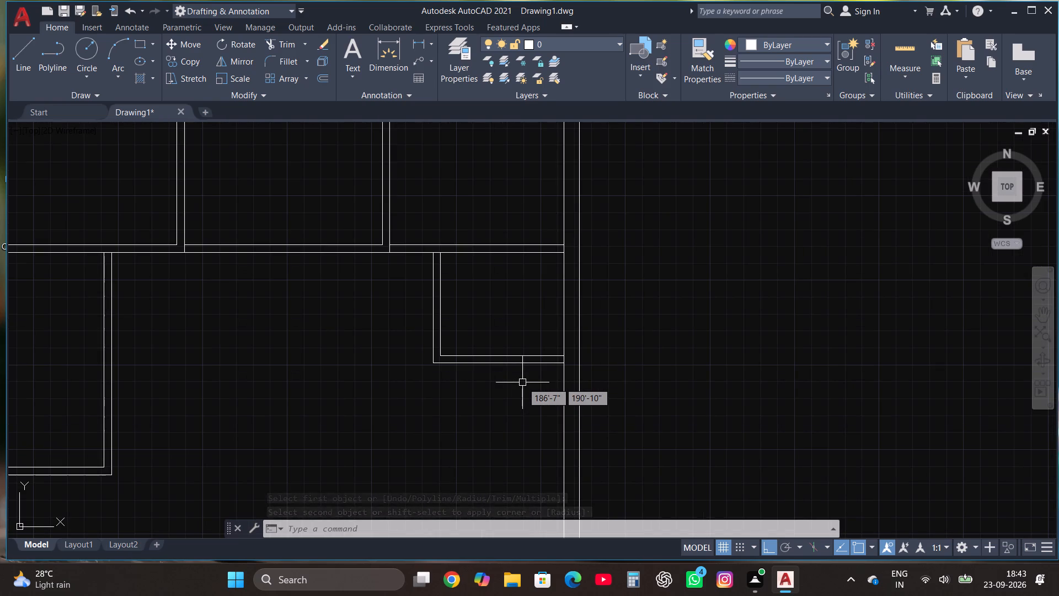
Draw a second room outline below the right room, from its partition's lower face at the right wall: 5'1" down, 6'1" left, 5'1" up.
click(18, 62)
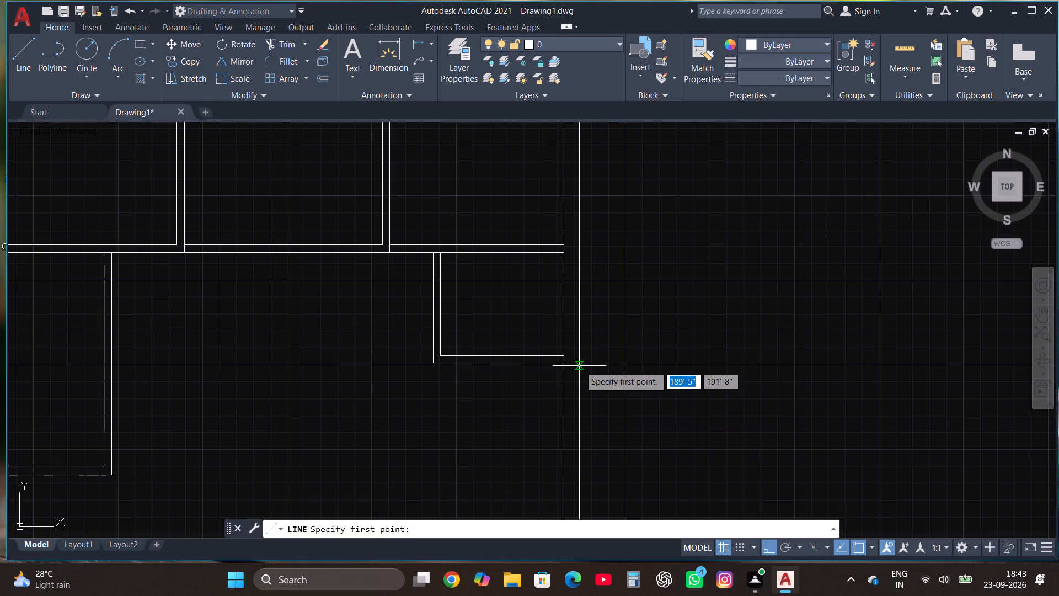
click(562, 363)
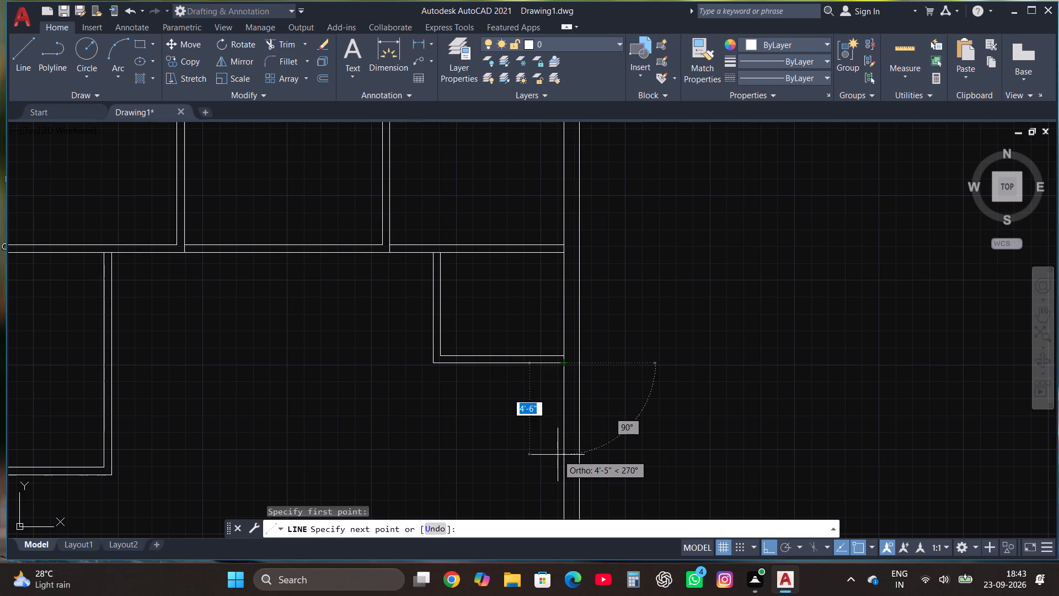
text(5'1")
key(Return)
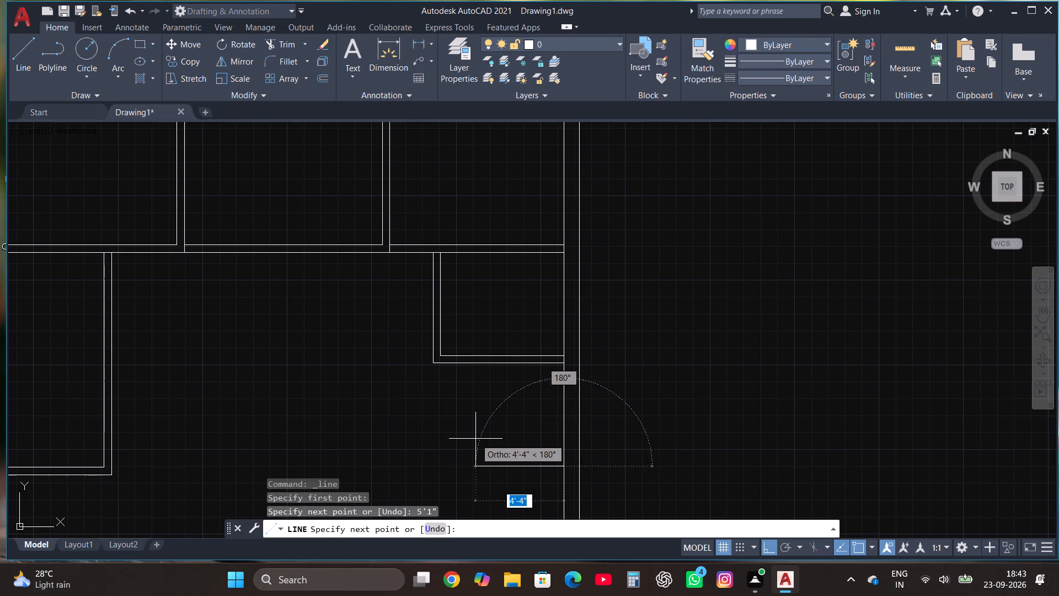
key(6)
text('1")
key(Return)
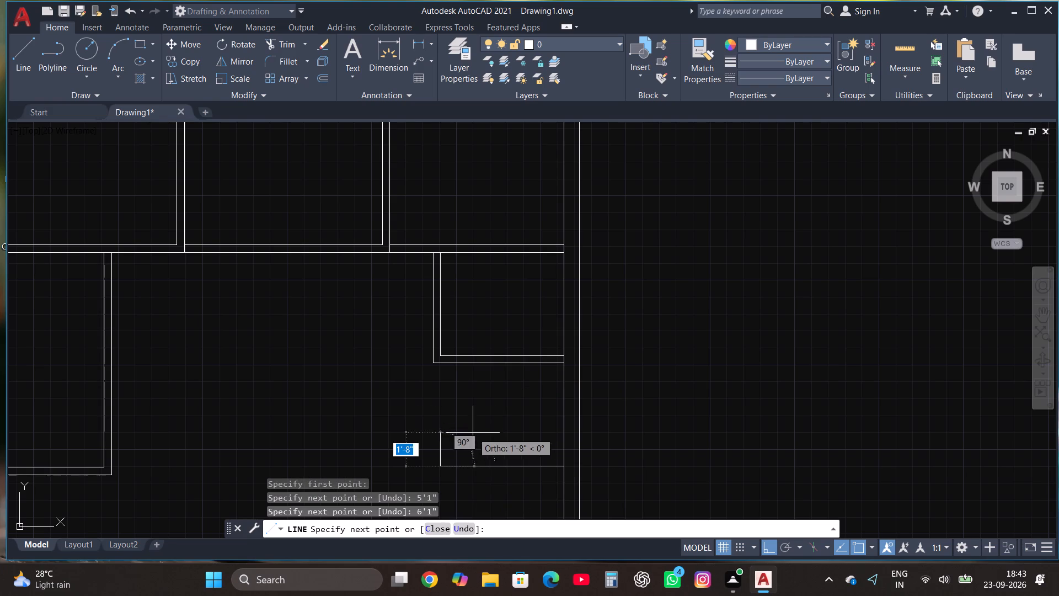
text(5'1")
key(Return)
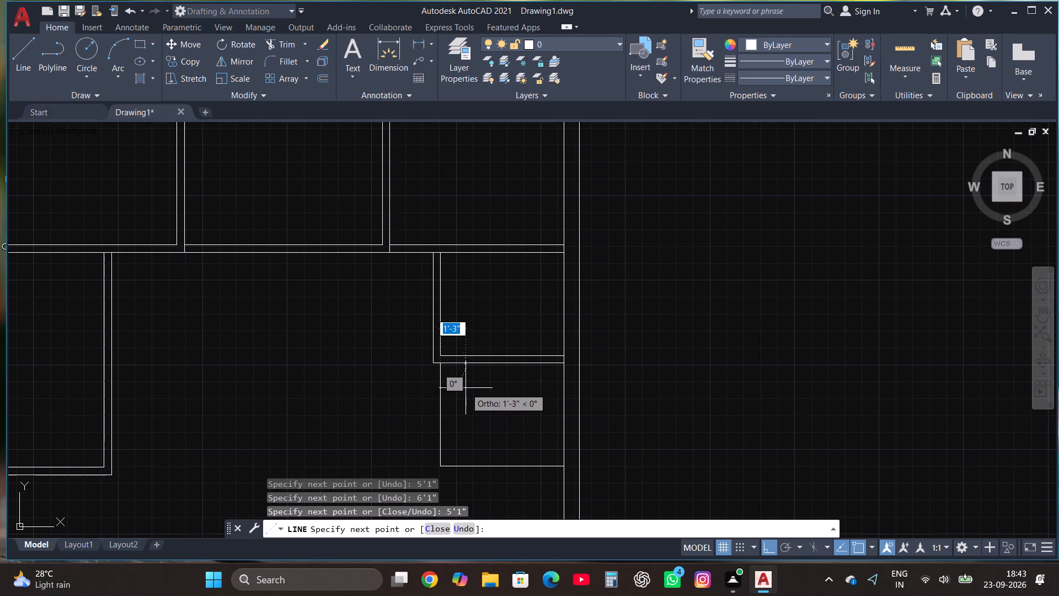
key(Escape)
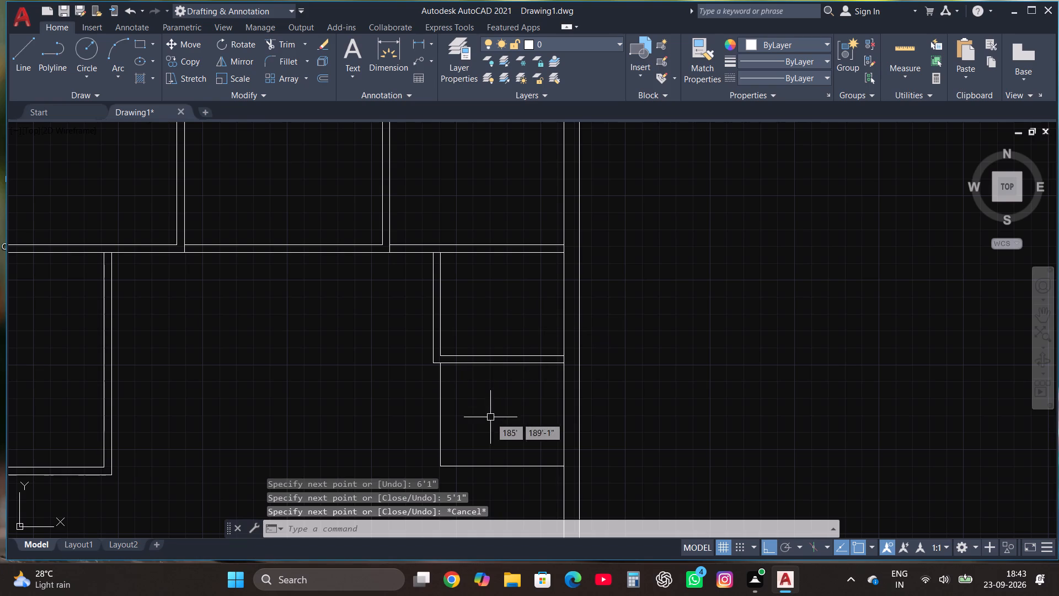
Offset the second right room's bottom line downward and its vertical line leftward by 4.5" each to form partitions.
scroll(614, 260, down, 2)
scroll(558, 363, up, 1)
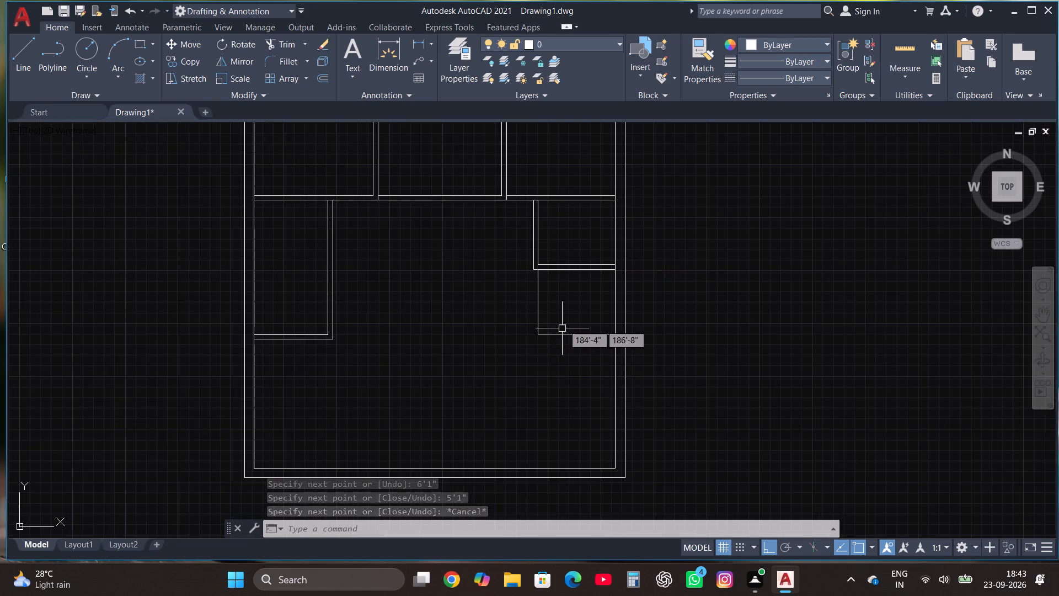
scroll(563, 320, up, 1)
drag(547, 369, 543, 358)
click(506, 275)
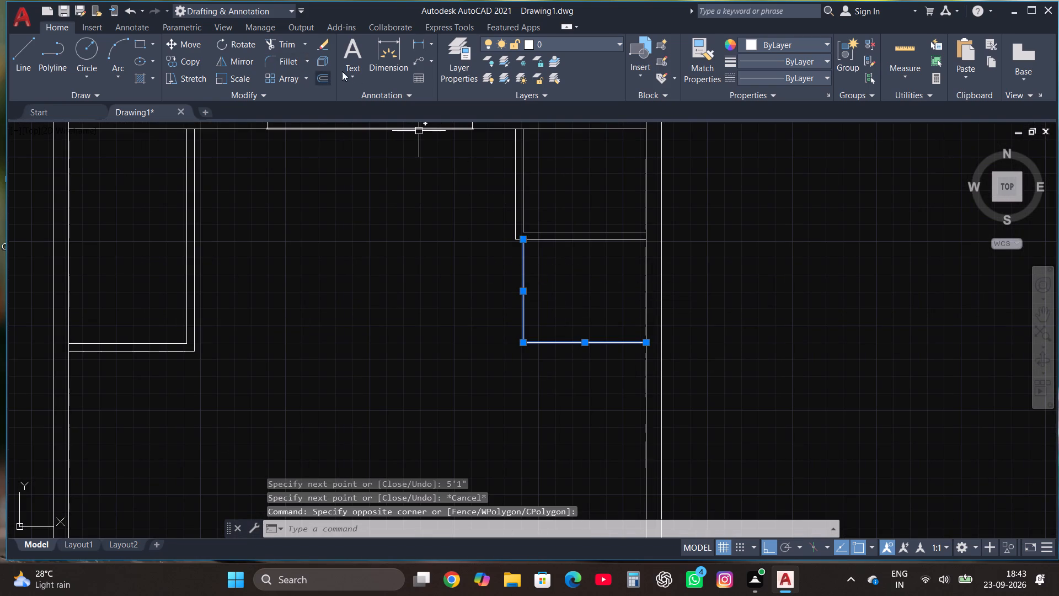
click(318, 82)
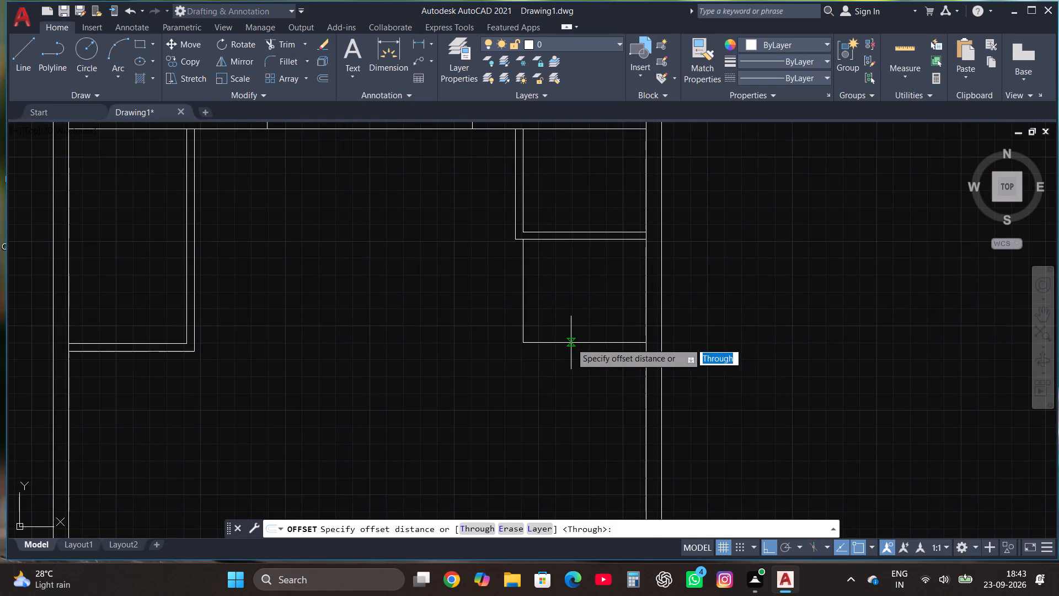
click(571, 343)
click(571, 356)
click(569, 339)
click(567, 343)
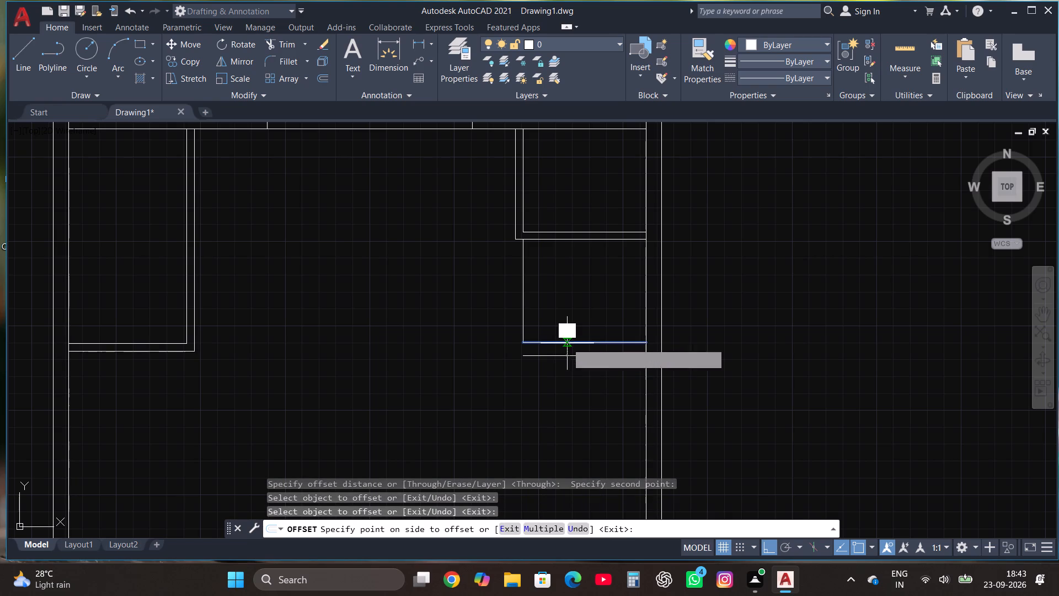
text(4.5")
key(Return)
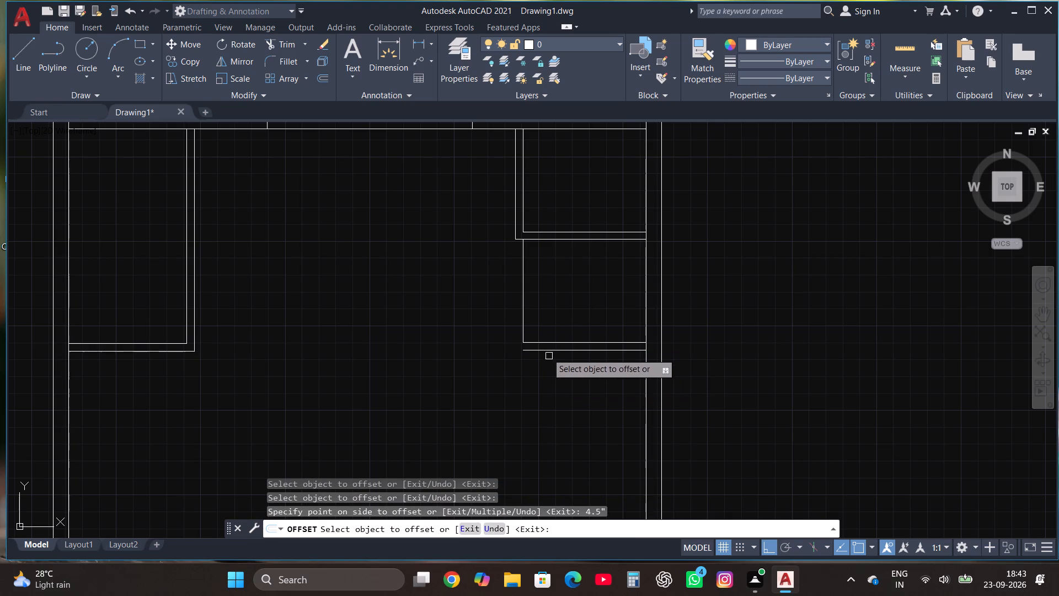
click(524, 313)
text(4.5")
key(Return)
key(Escape)
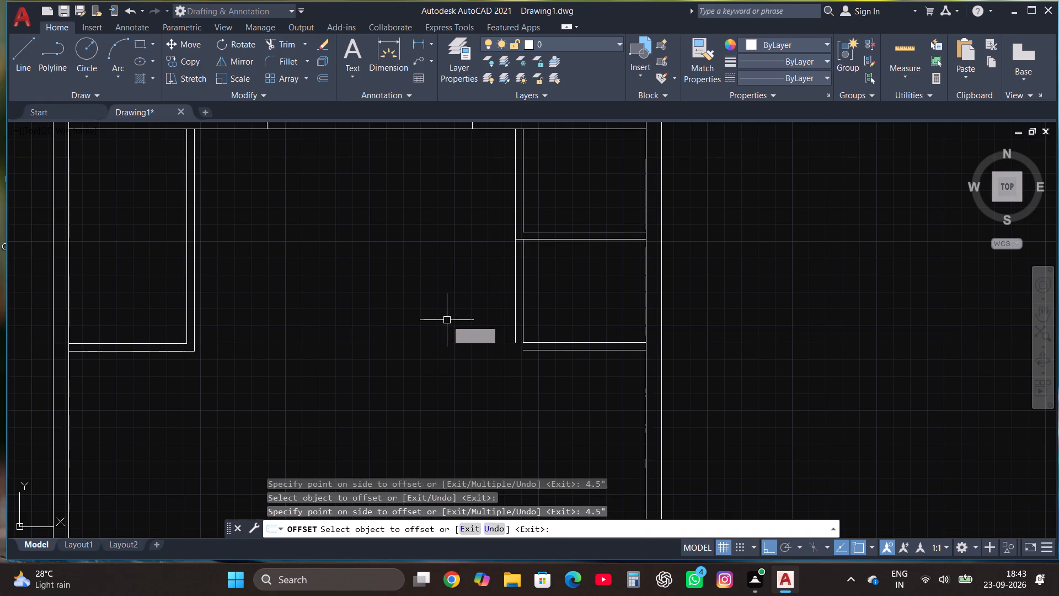
Fillet the two offset lines to close the second right room's outer lower-left corner.
click(291, 59)
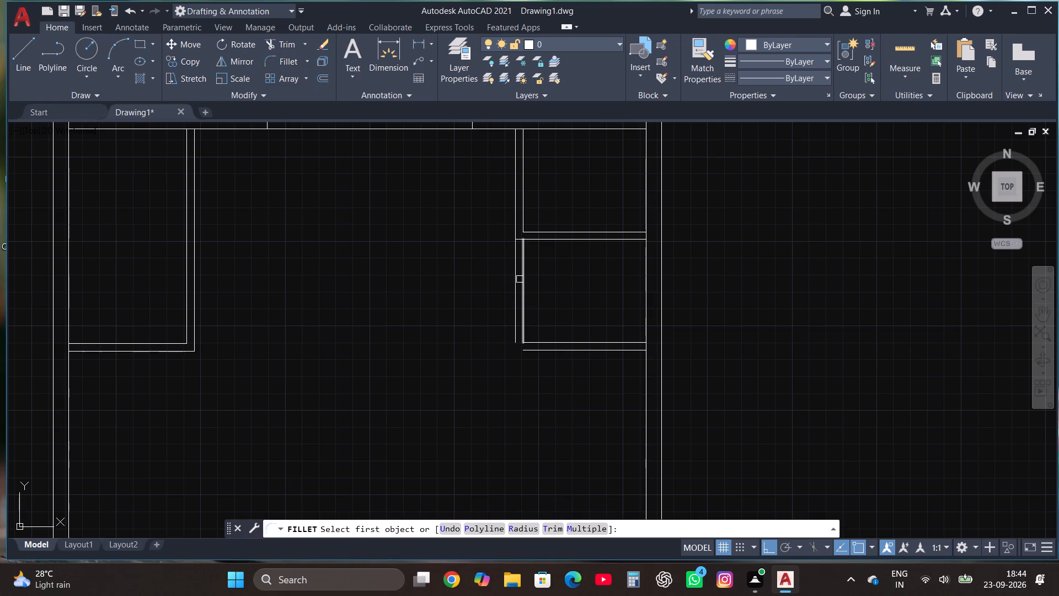
click(515, 336)
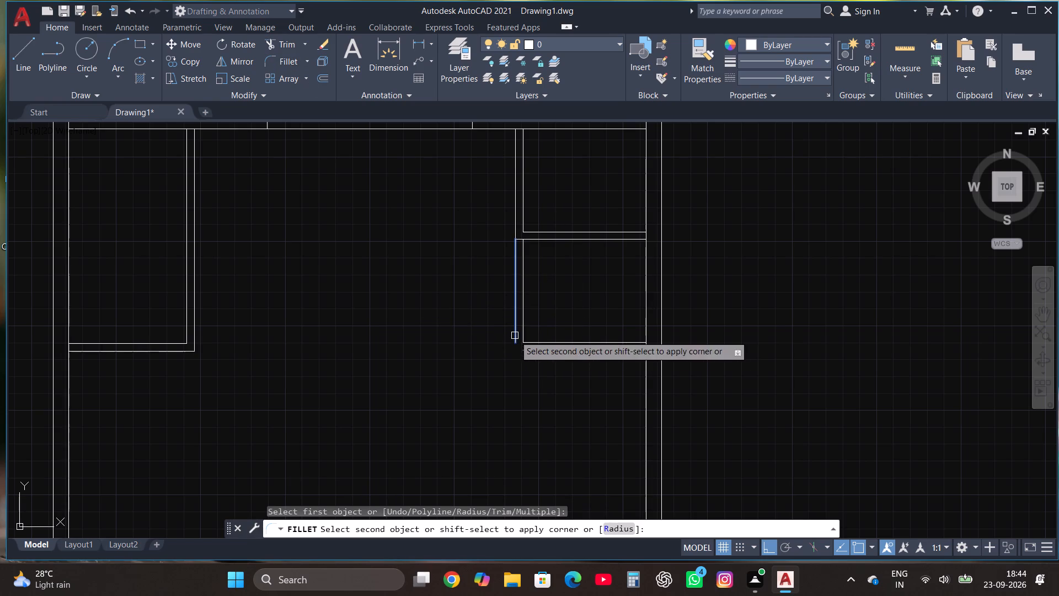
click(529, 354)
click(529, 352)
scroll(539, 380, down, 2)
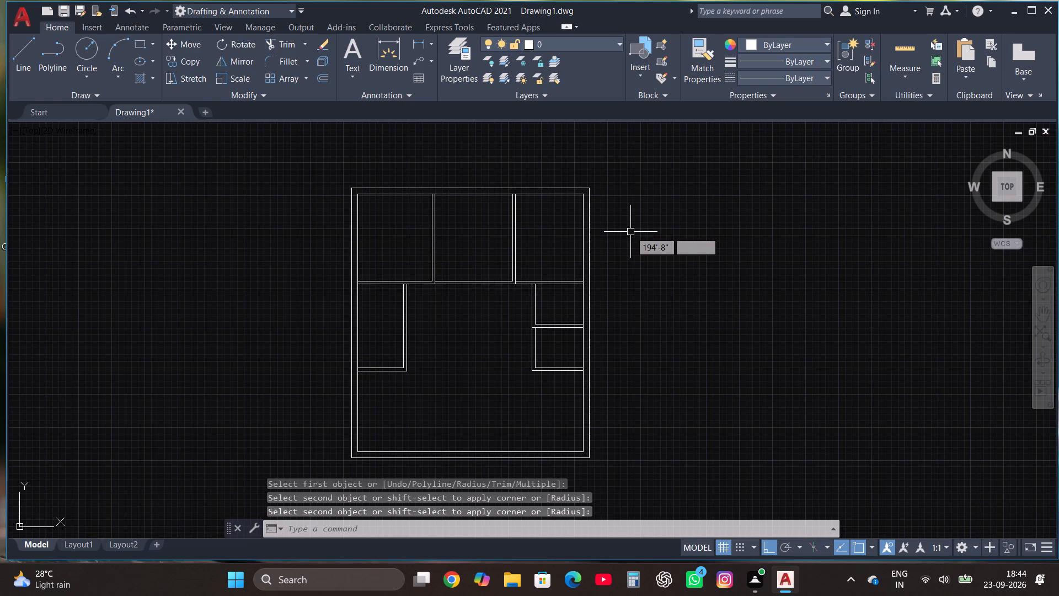
Draw lines from the building's inner lower-left corner: 9'5" right along the bottom wall, then 11' up.
click(20, 56)
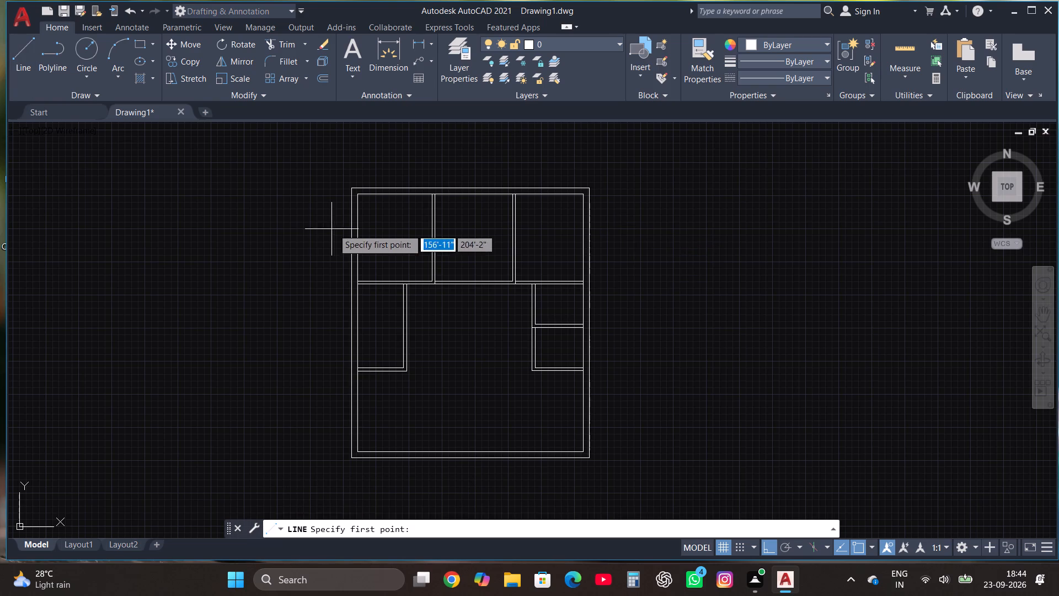
scroll(355, 450, up, 4)
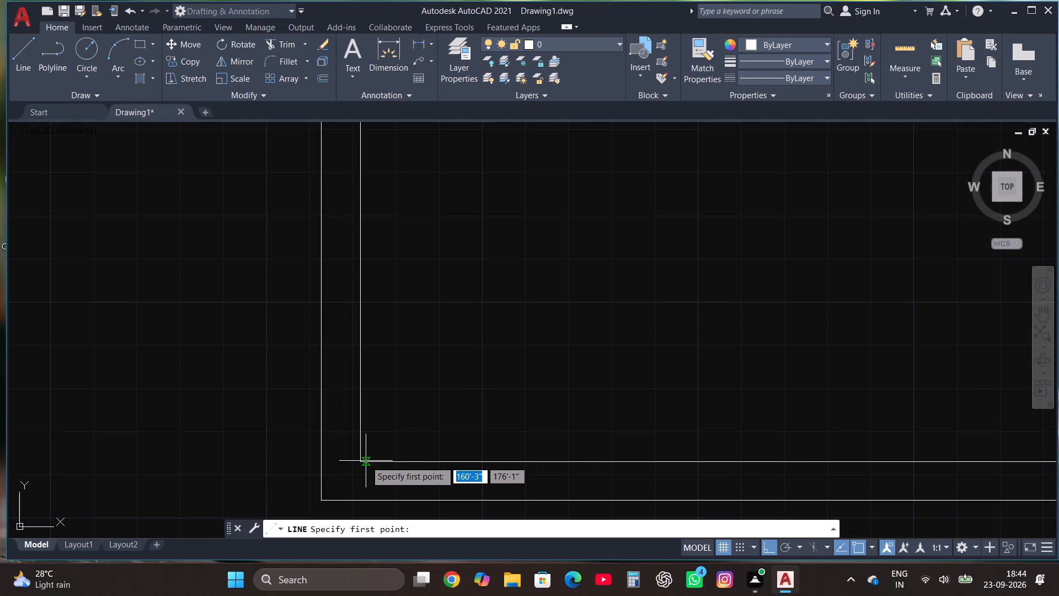
click(359, 462)
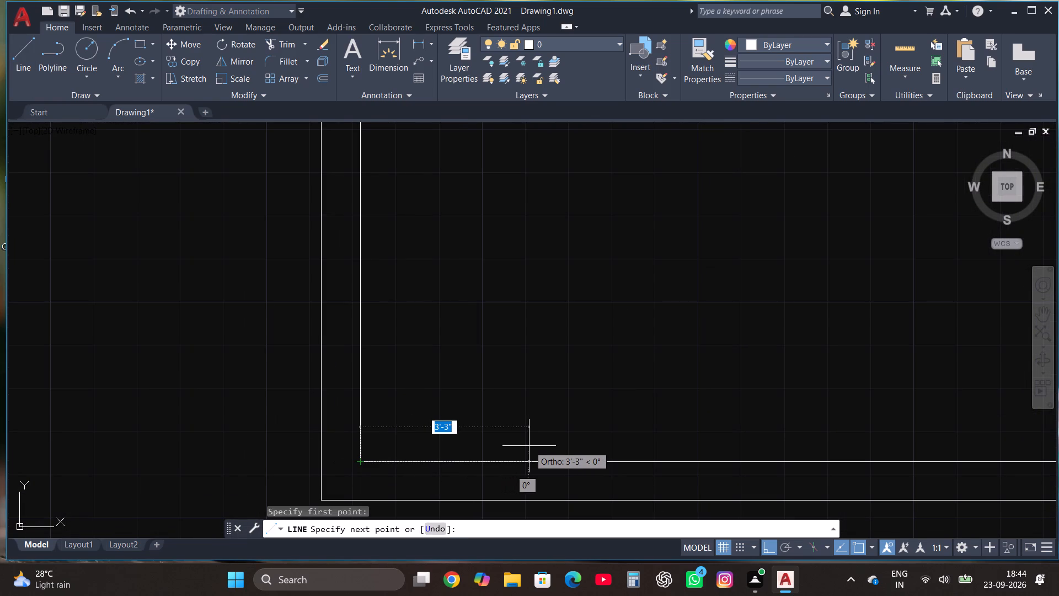
text(9'5")
key(Return)
scroll(529, 446, down, 4)
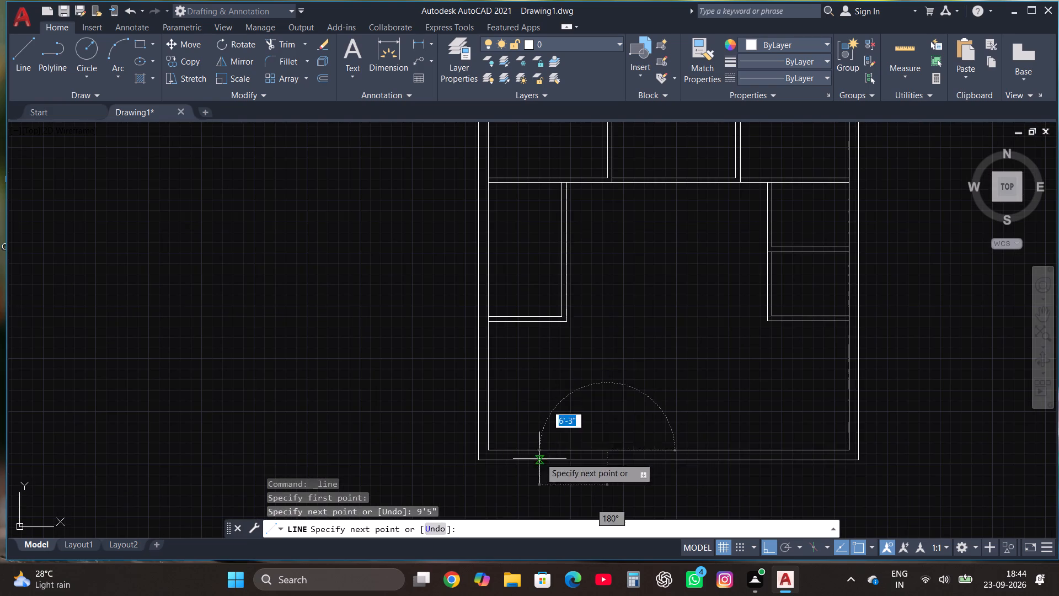
scroll(605, 369, up, 1)
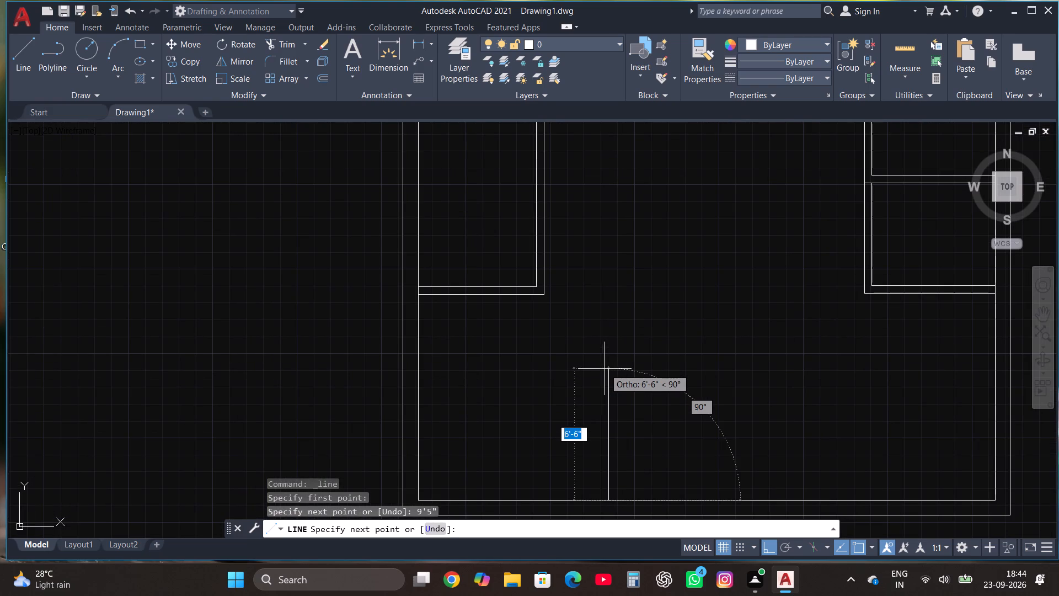
text(11')
key(Return)
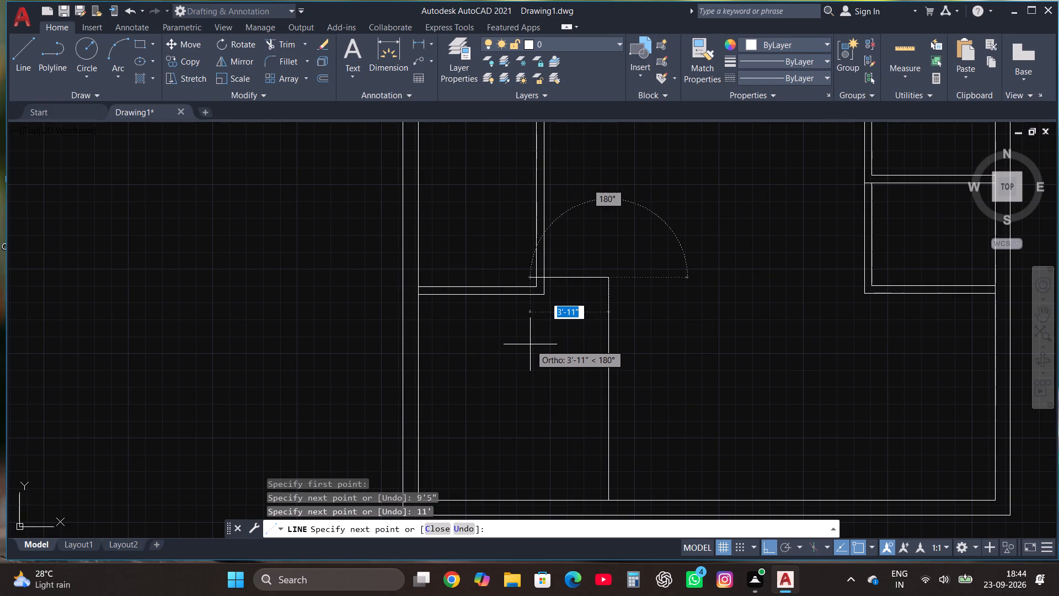
key(Escape)
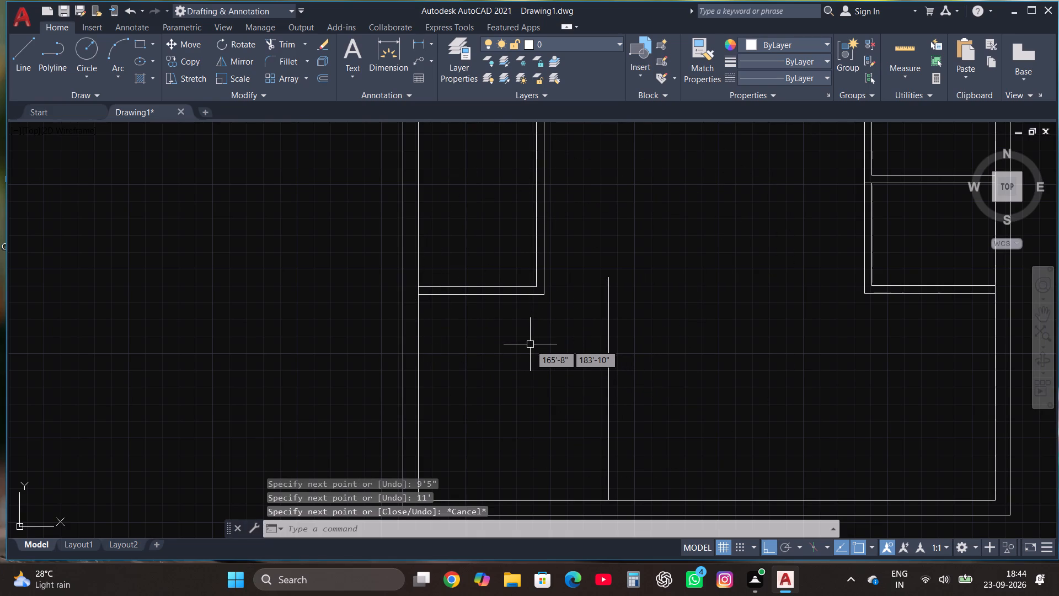
Copy the 11' vertical line 4.5" to the right to form the partition's second face.
drag(639, 395, 634, 393)
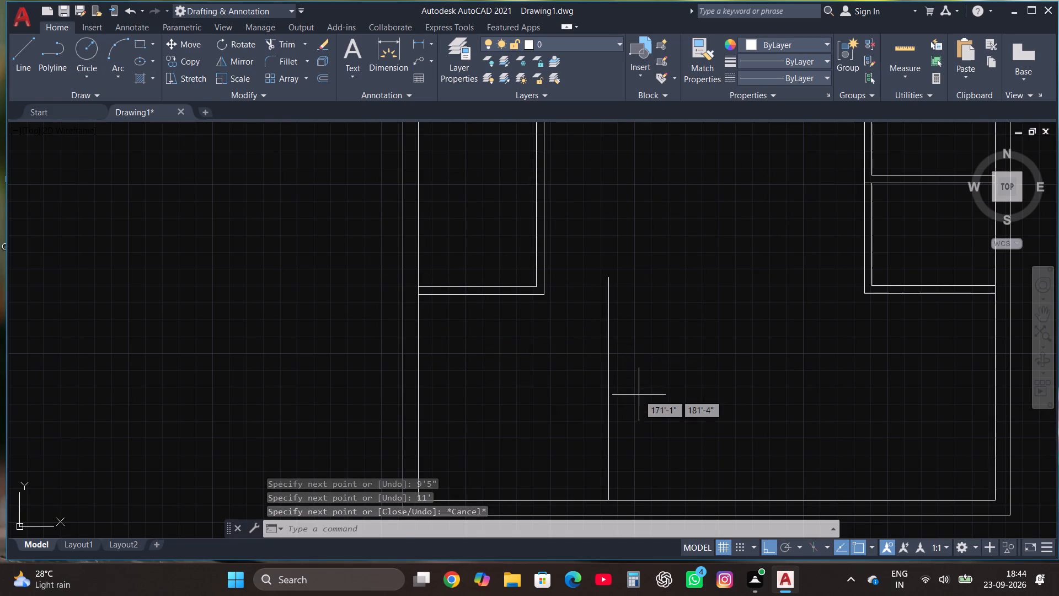
drag(634, 393, 626, 392)
click(590, 366)
click(175, 62)
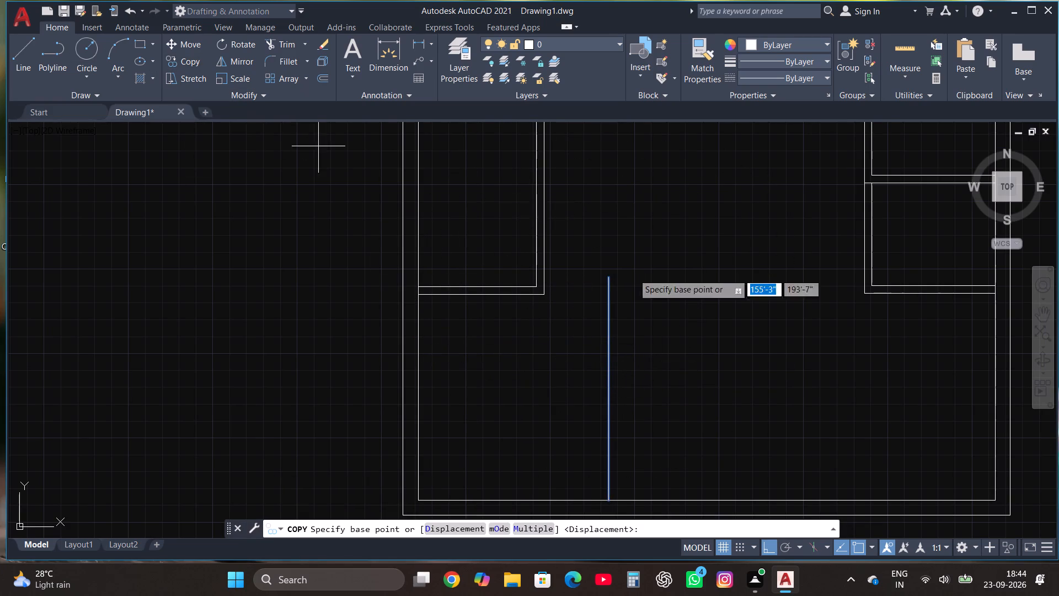
scroll(648, 313, down, 1)
scroll(631, 440, up, 2)
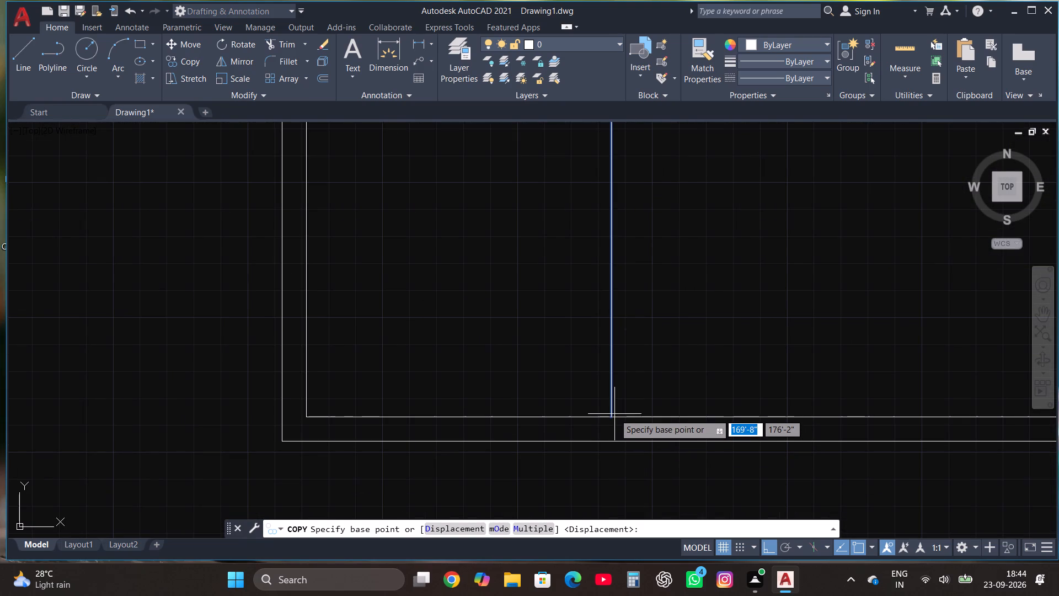
click(609, 420)
text(4.5")
key(Return)
key(Escape)
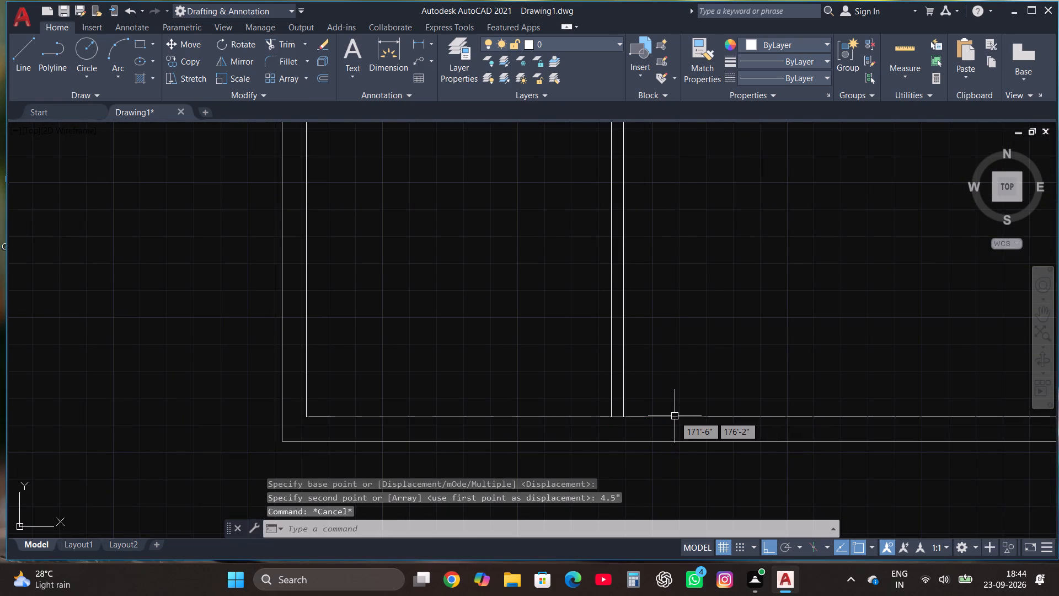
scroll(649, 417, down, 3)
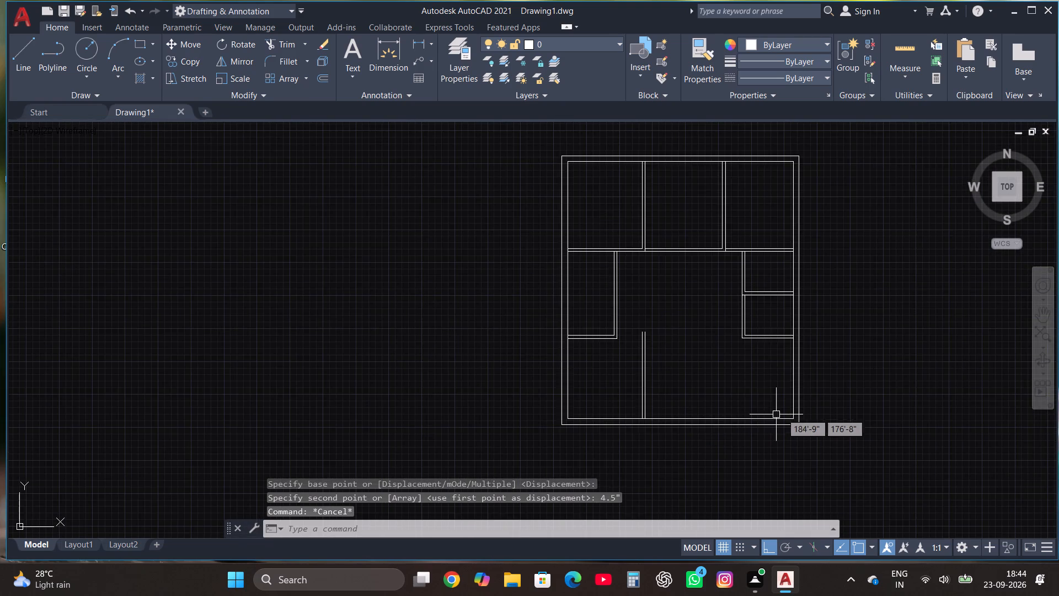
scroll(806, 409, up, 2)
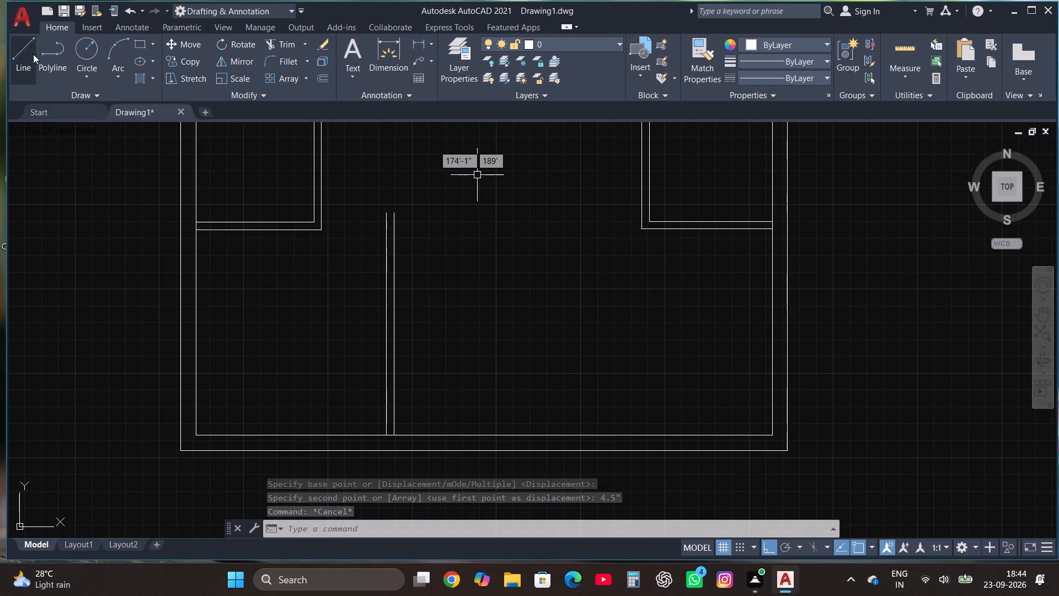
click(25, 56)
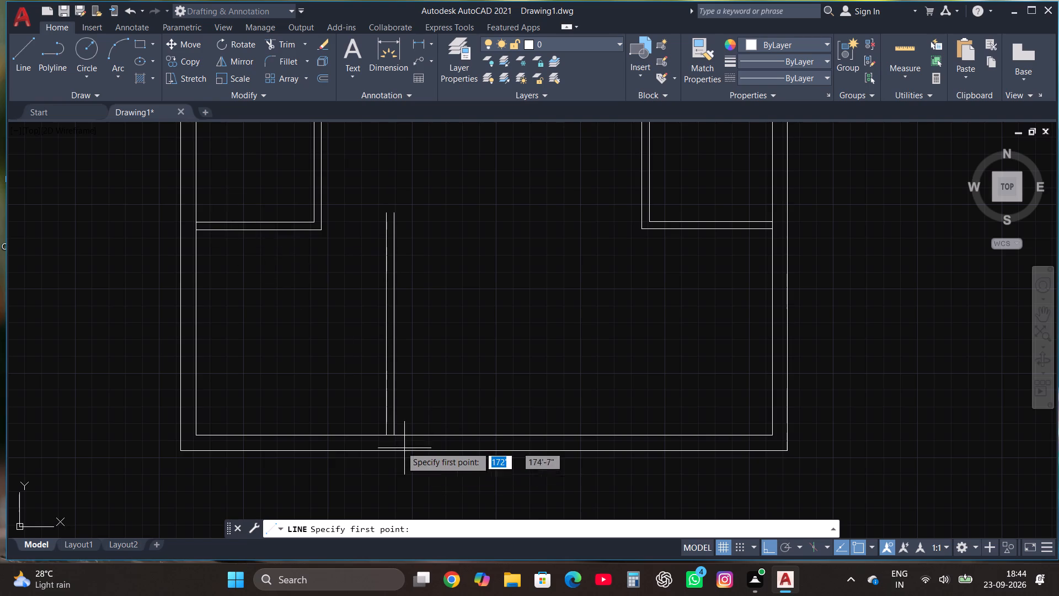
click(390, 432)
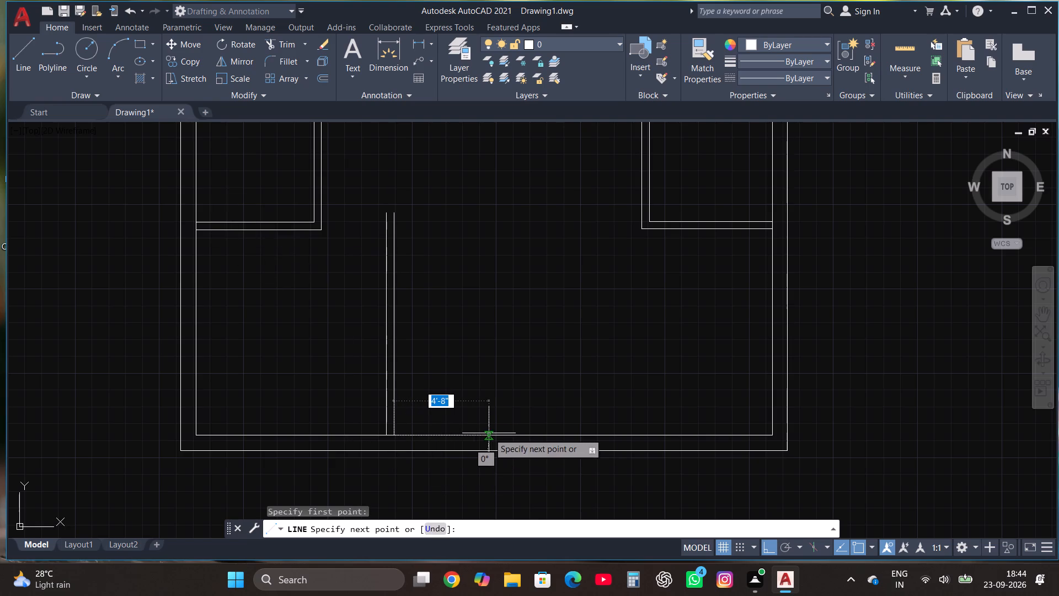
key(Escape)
Offset the 11' partition's right face 6'2" to the right.
click(396, 366)
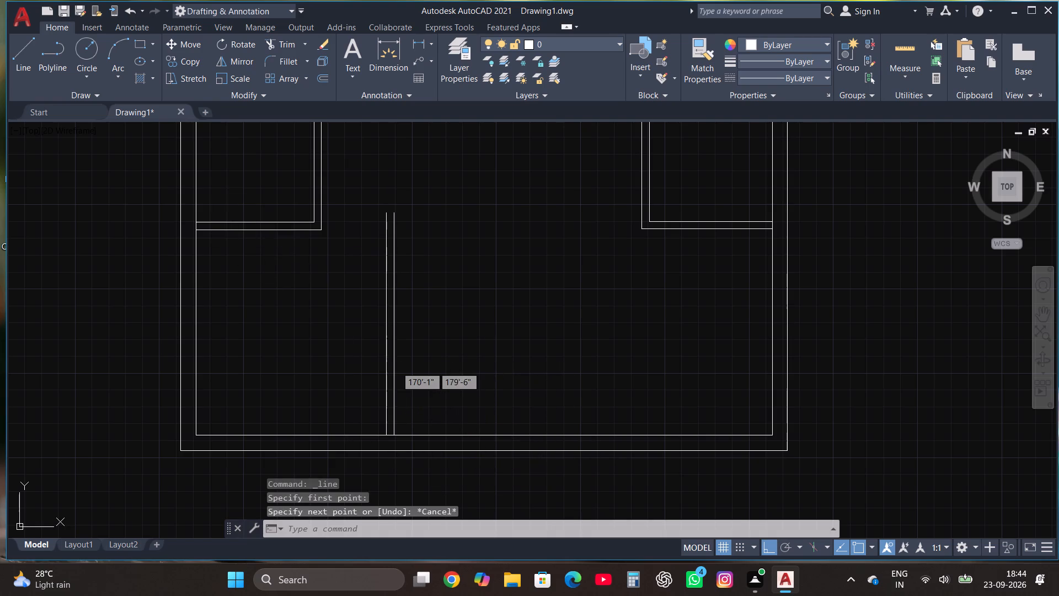
click(320, 82)
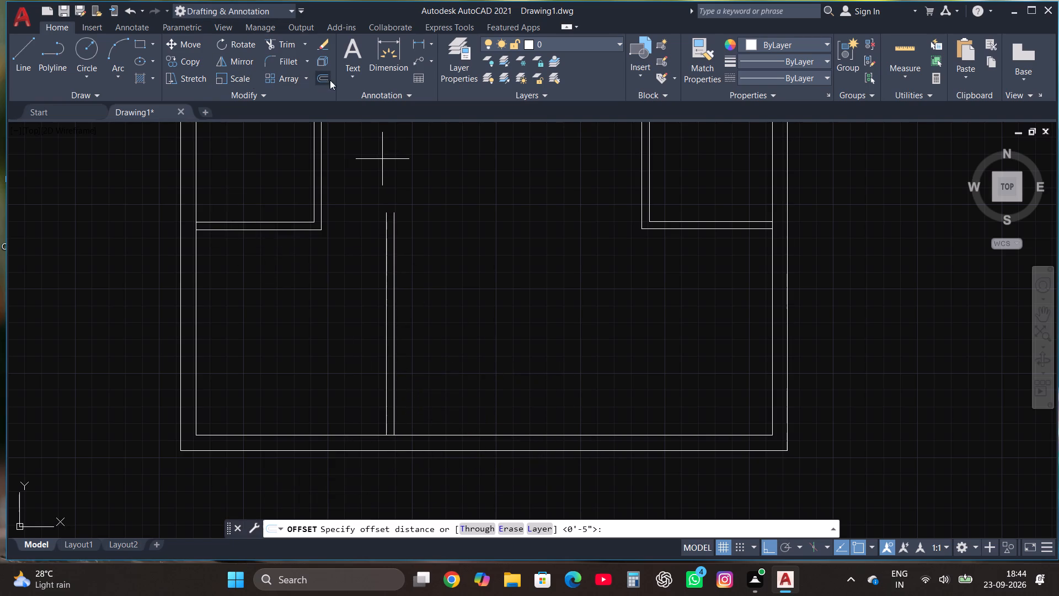
click(394, 272)
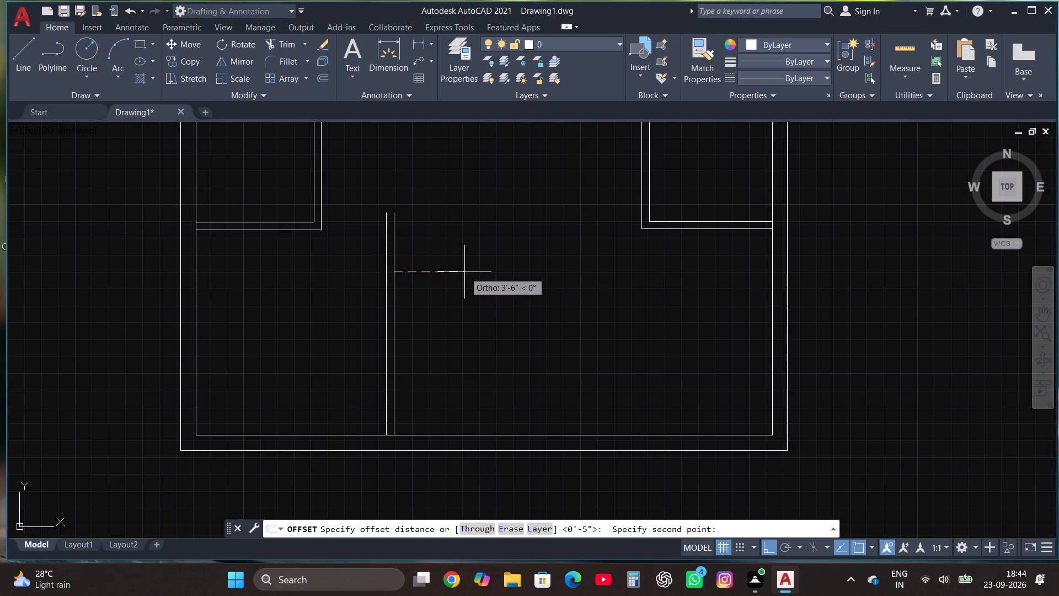
text(6'2")
key(Return)
click(467, 280)
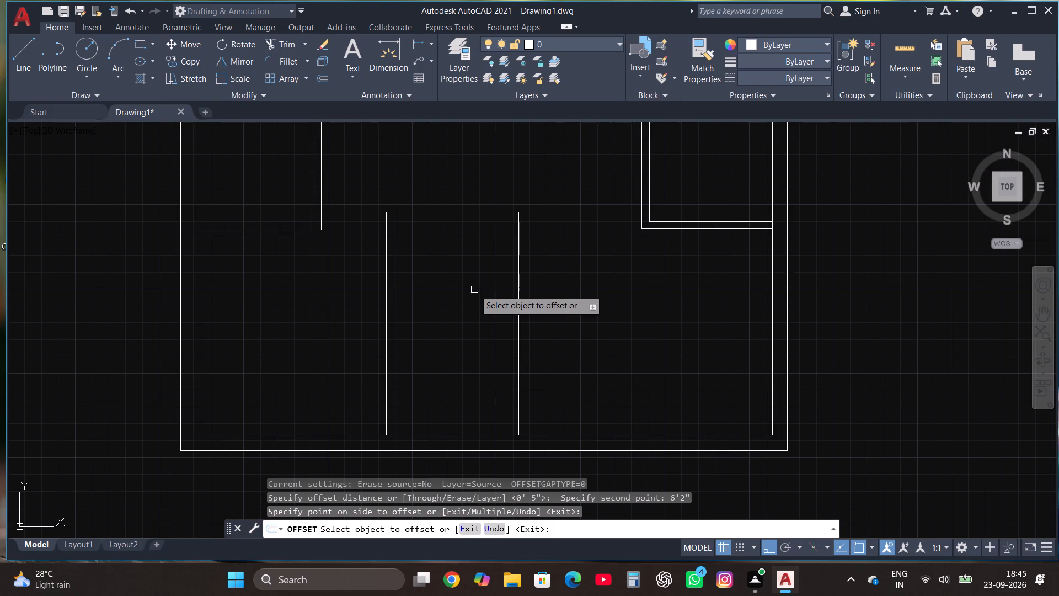
key(Escape)
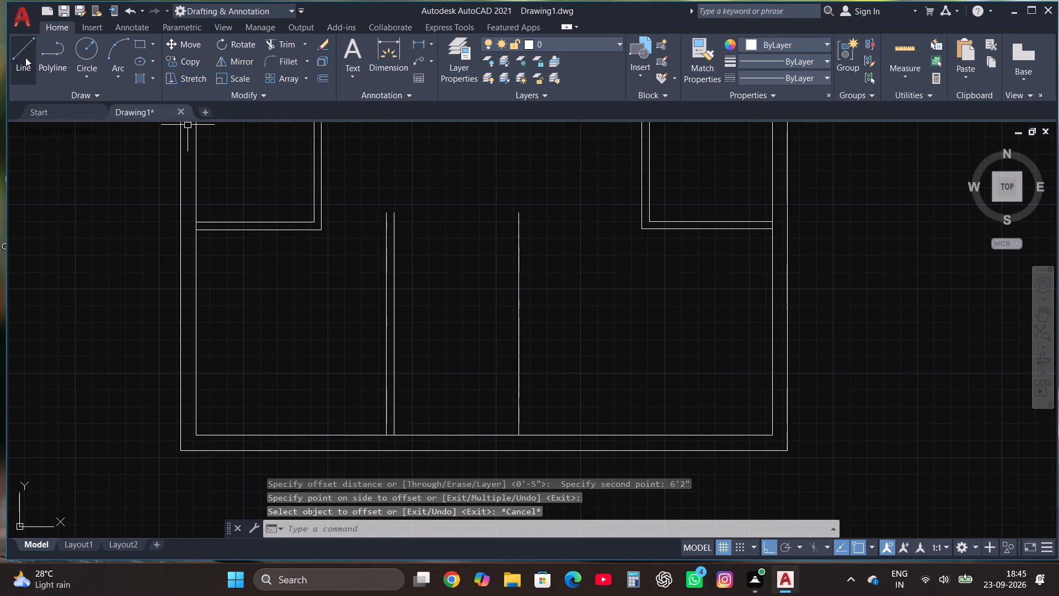
Draw lines from the building's inner lower-right corner: 9'5" left along the bottom wall, then 11' up.
click(25, 57)
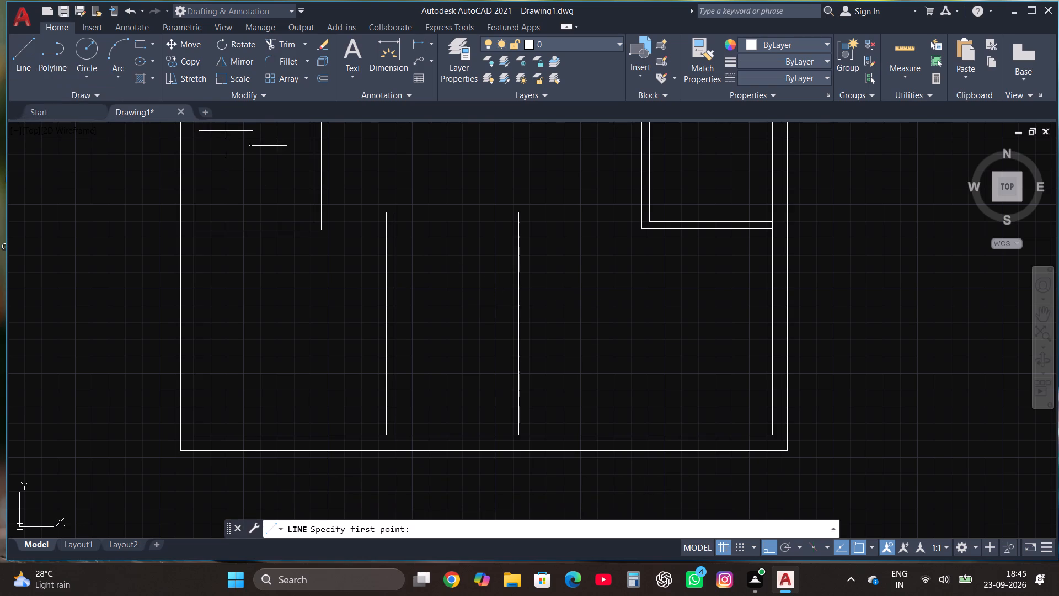
click(774, 435)
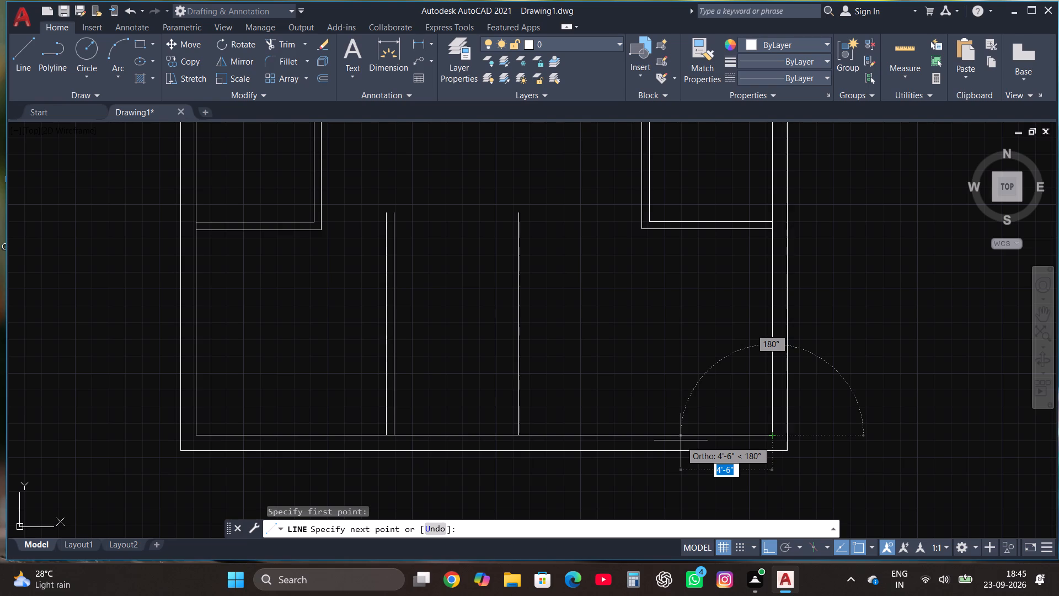
text(9'5")
key(Return)
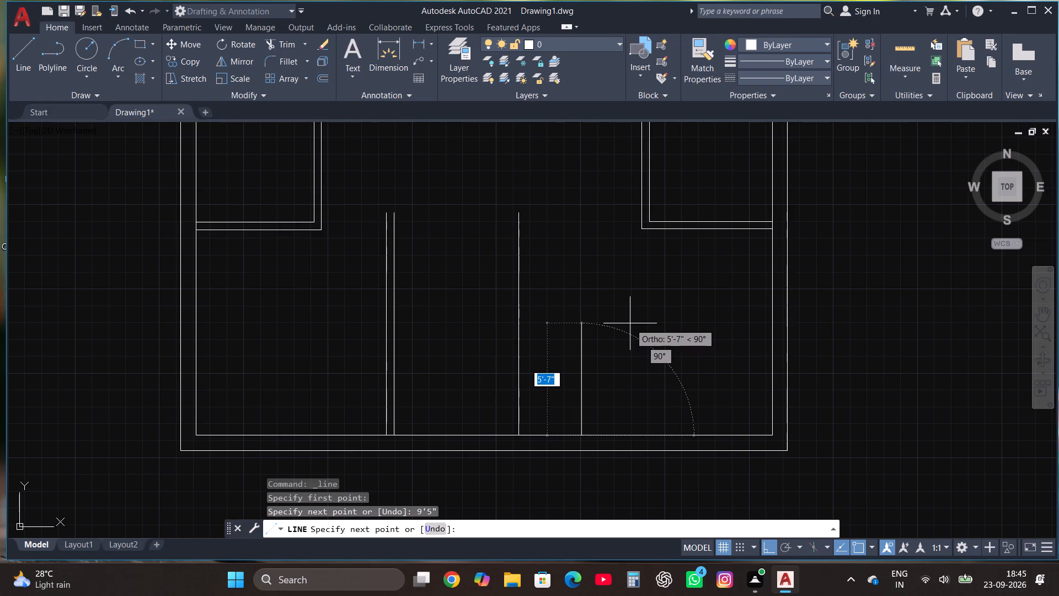
text(11')
key(Return)
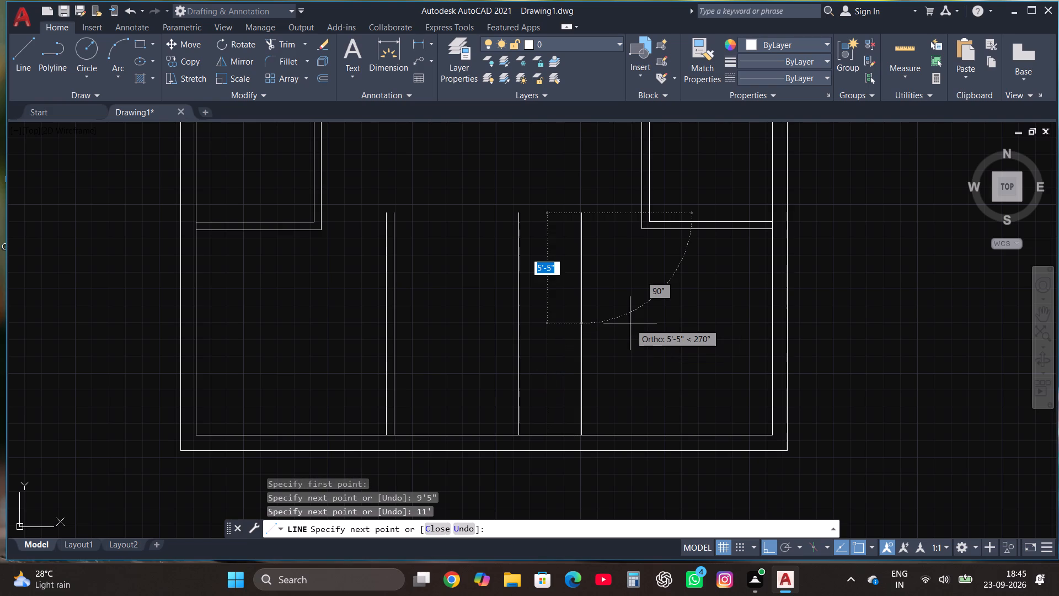
key(Escape)
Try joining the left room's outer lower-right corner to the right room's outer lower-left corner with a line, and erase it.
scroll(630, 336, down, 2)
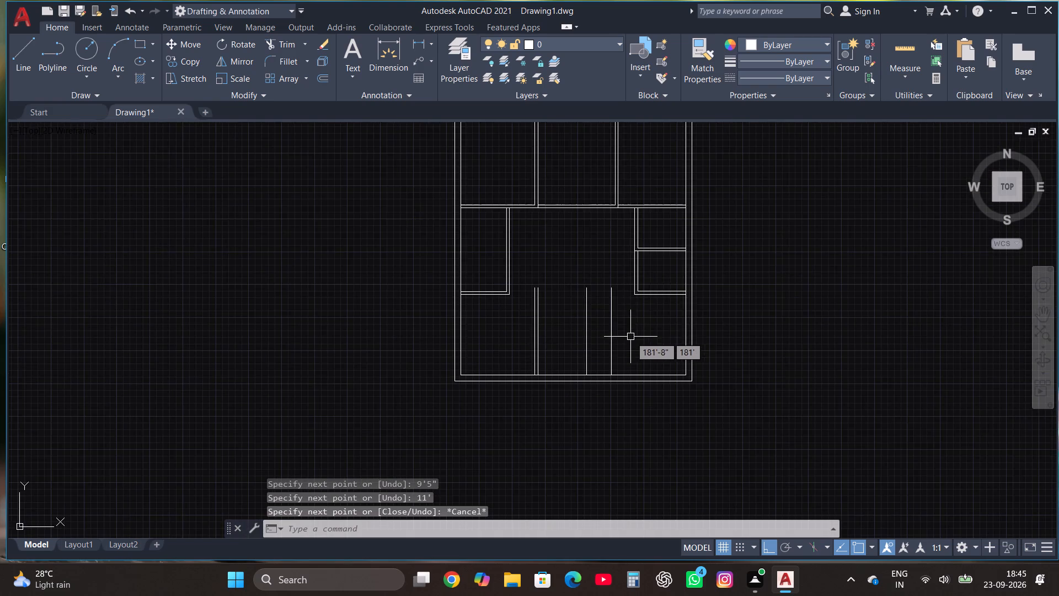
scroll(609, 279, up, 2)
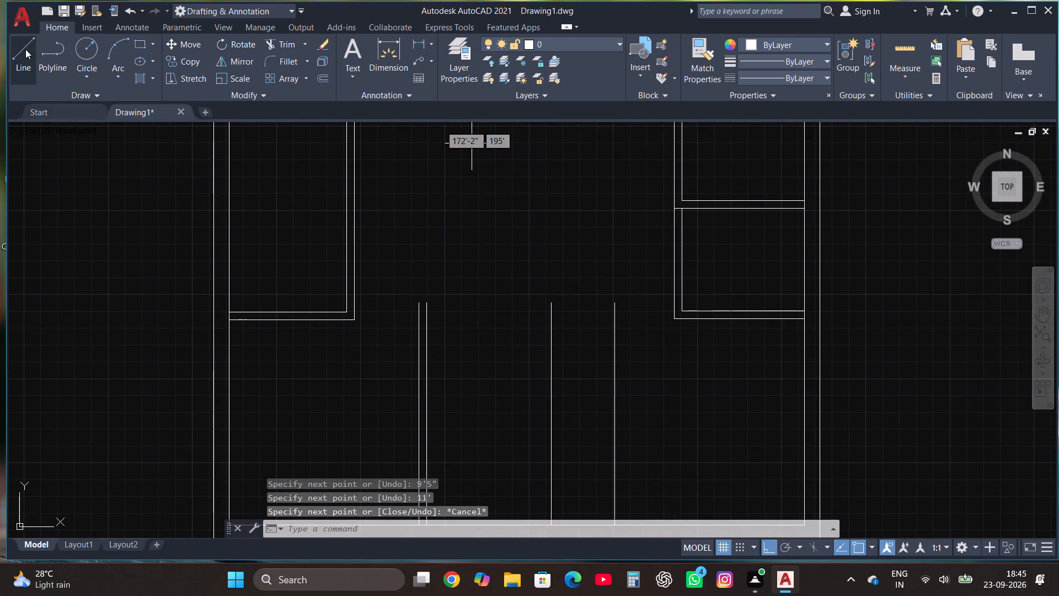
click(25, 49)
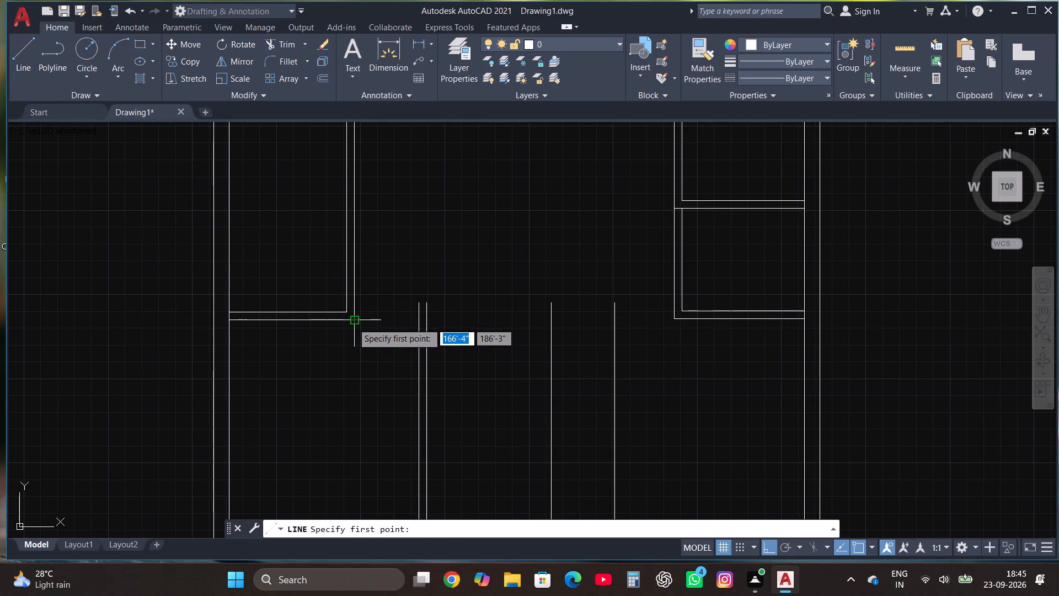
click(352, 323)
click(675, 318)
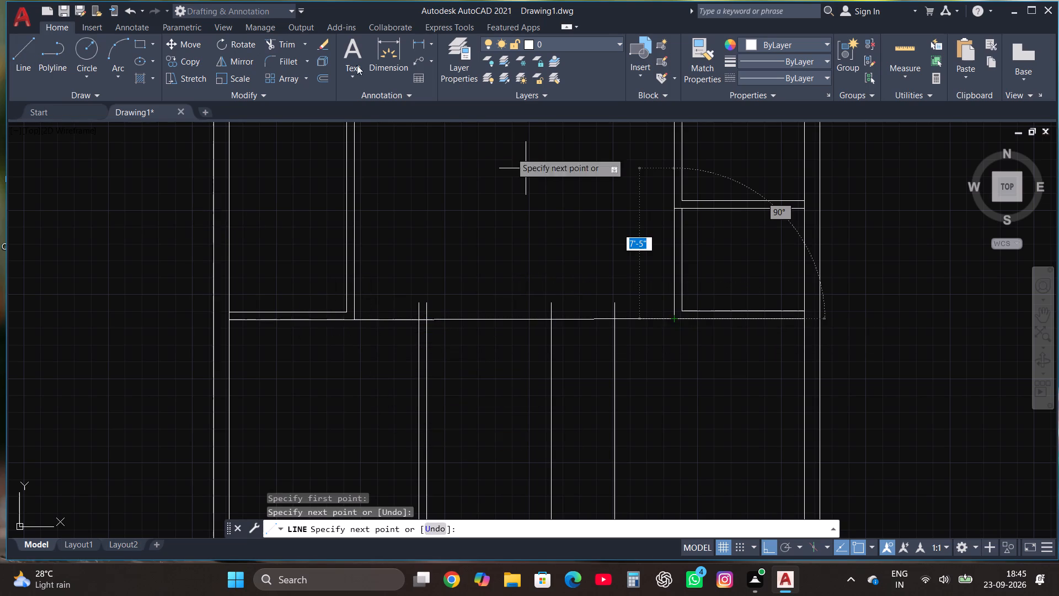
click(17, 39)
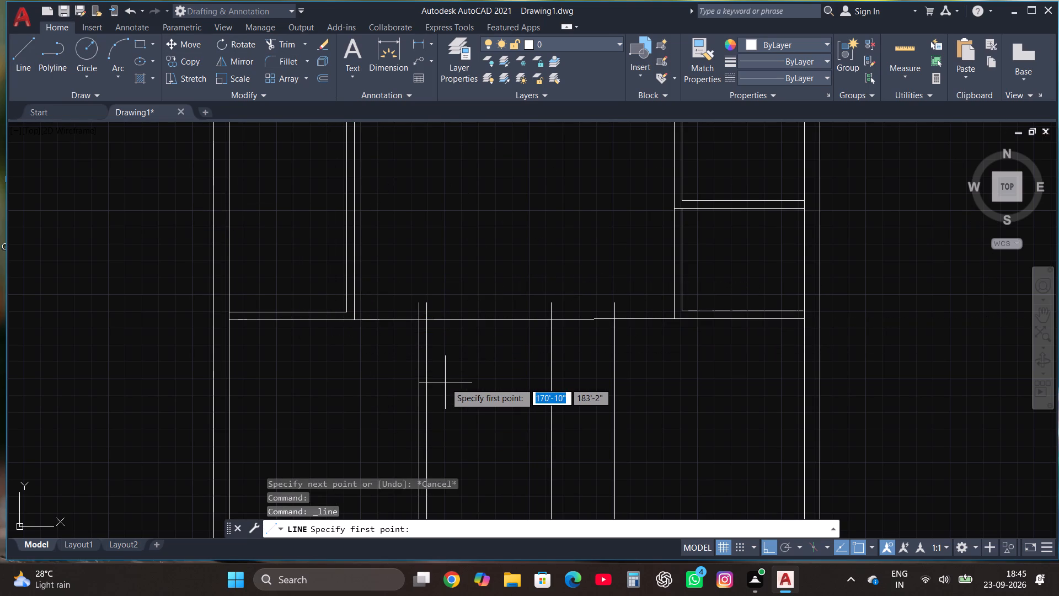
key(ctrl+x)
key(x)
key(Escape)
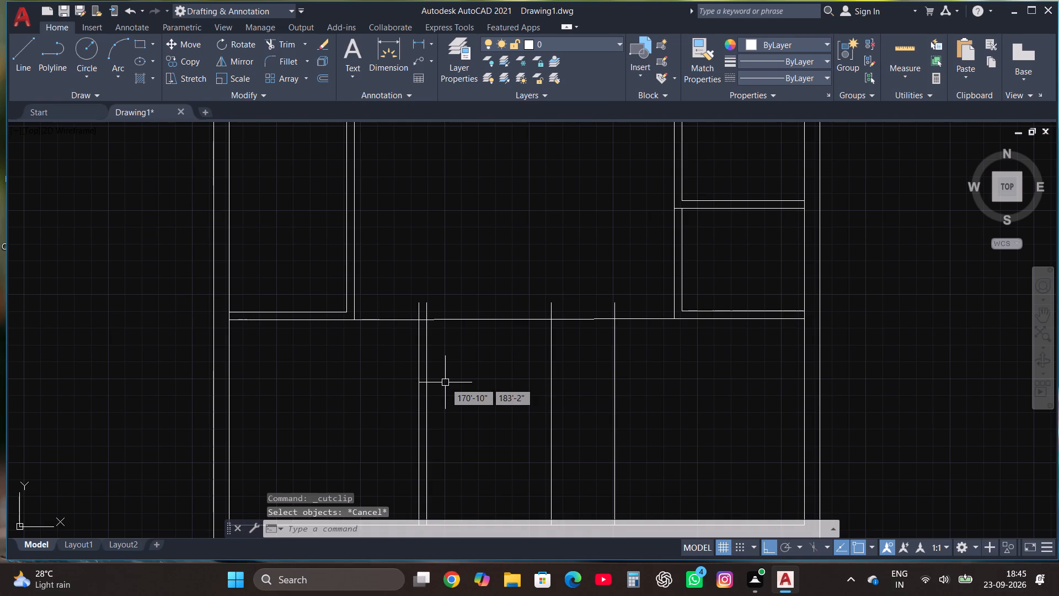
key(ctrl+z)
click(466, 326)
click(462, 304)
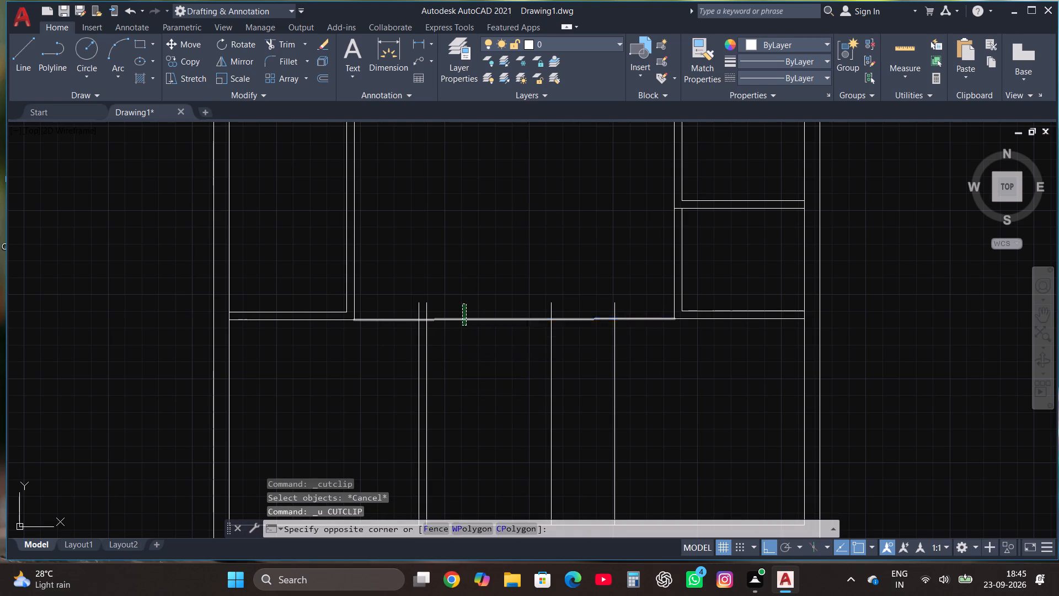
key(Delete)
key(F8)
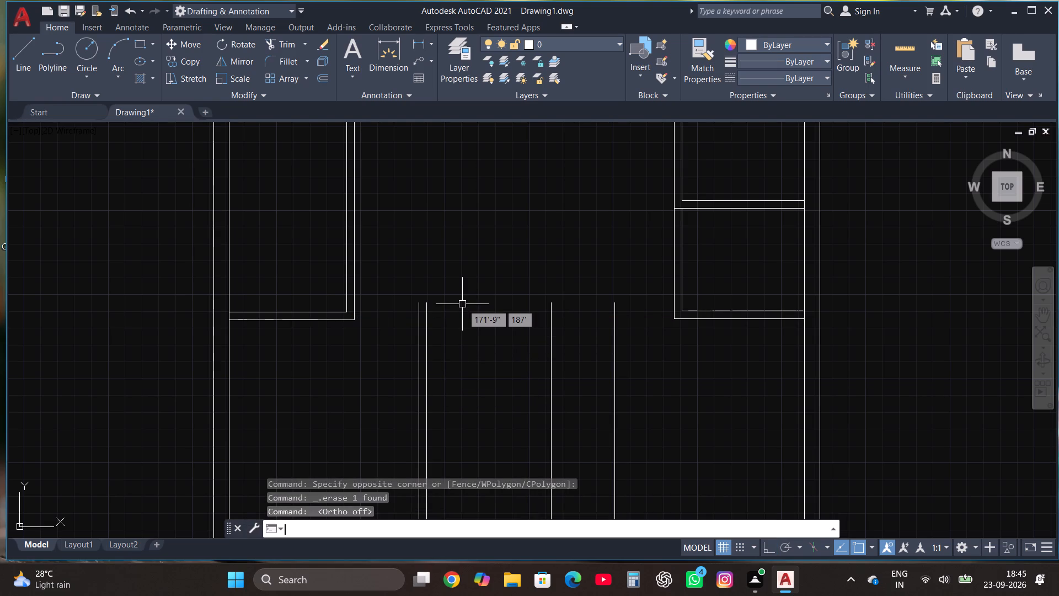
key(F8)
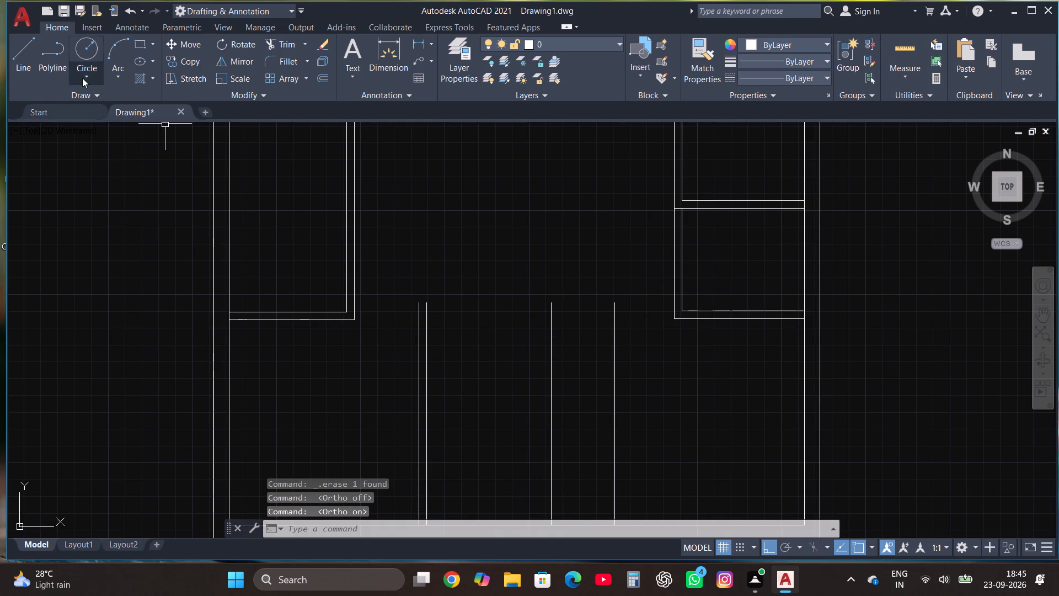
Draw a horizontal line from the left room's outer lower-right corner past the right inner wall face and trim its overhang there.
click(24, 56)
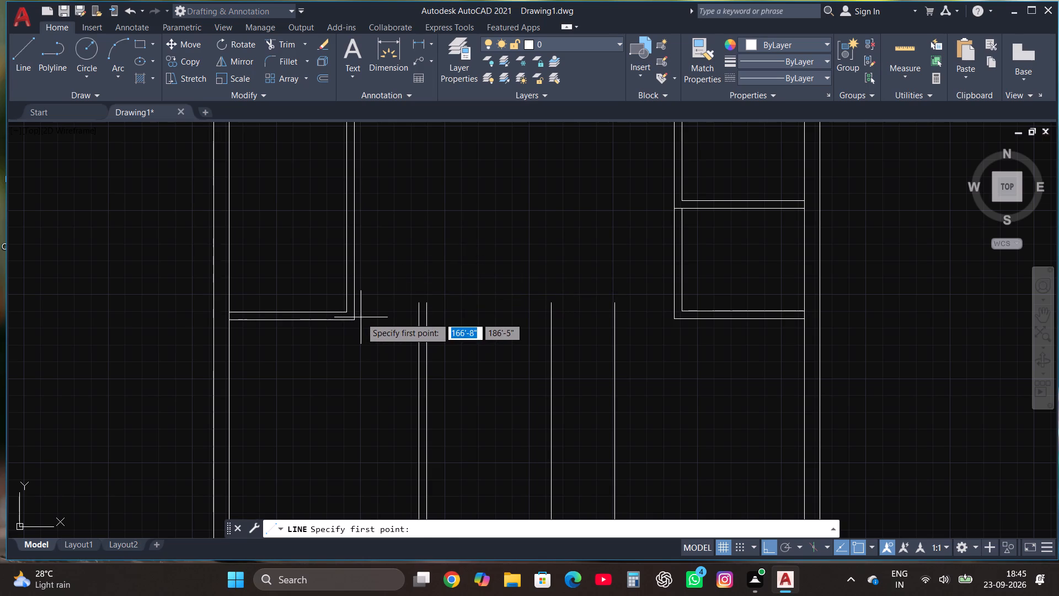
click(352, 320)
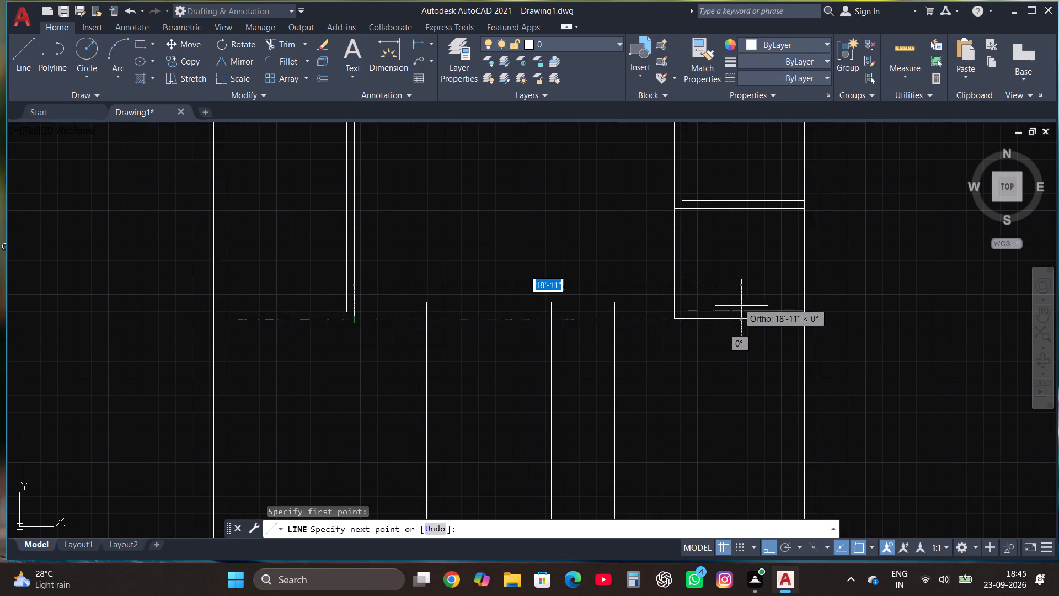
scroll(803, 315, up, 4)
click(833, 326)
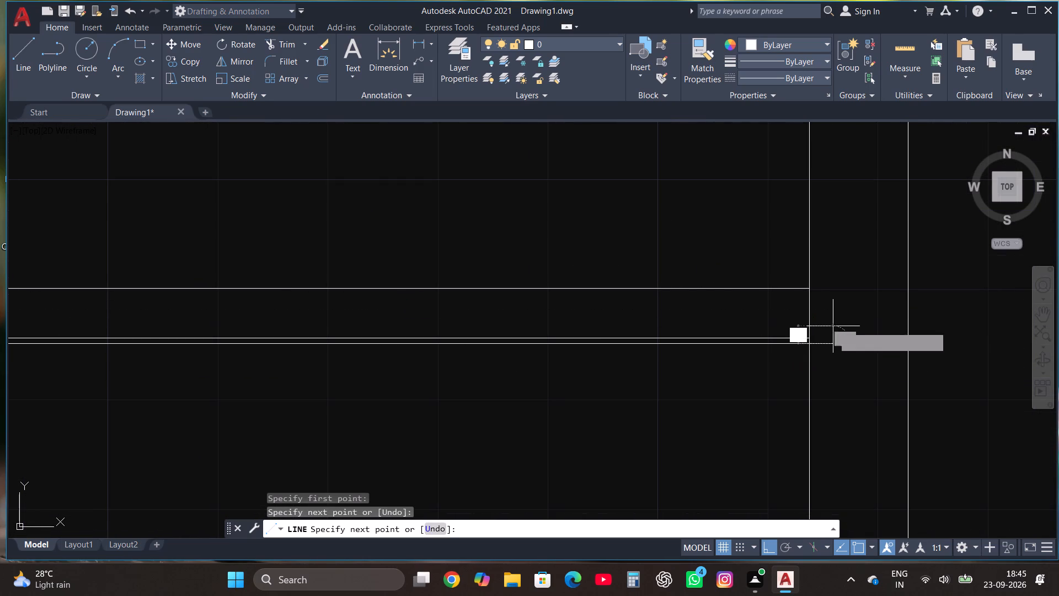
click(287, 46)
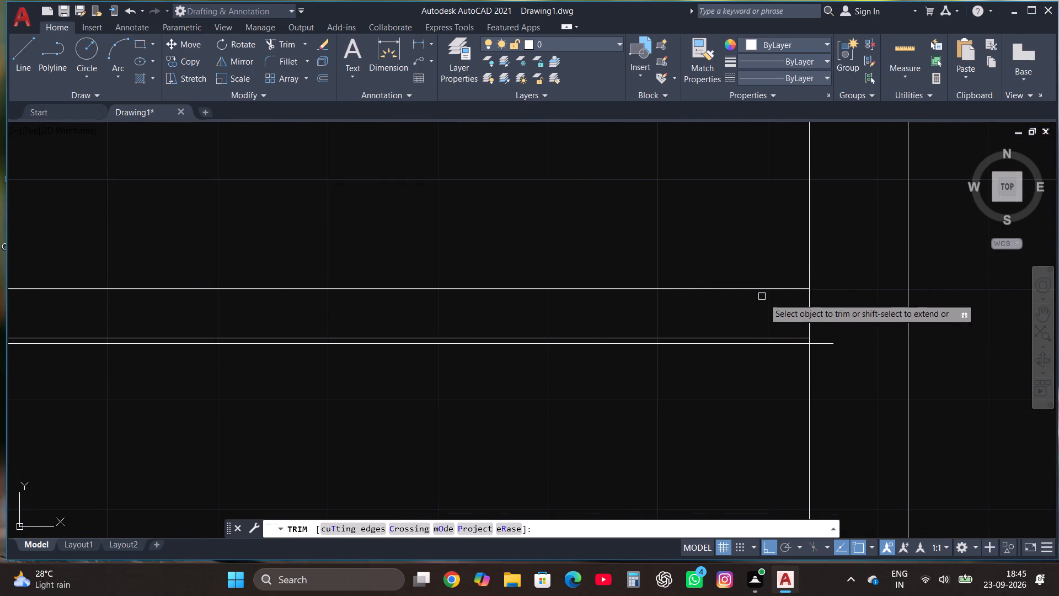
click(830, 343)
Trim away the lower right room's old outer bottom line just above the new horizontal line.
scroll(831, 311, down, 2)
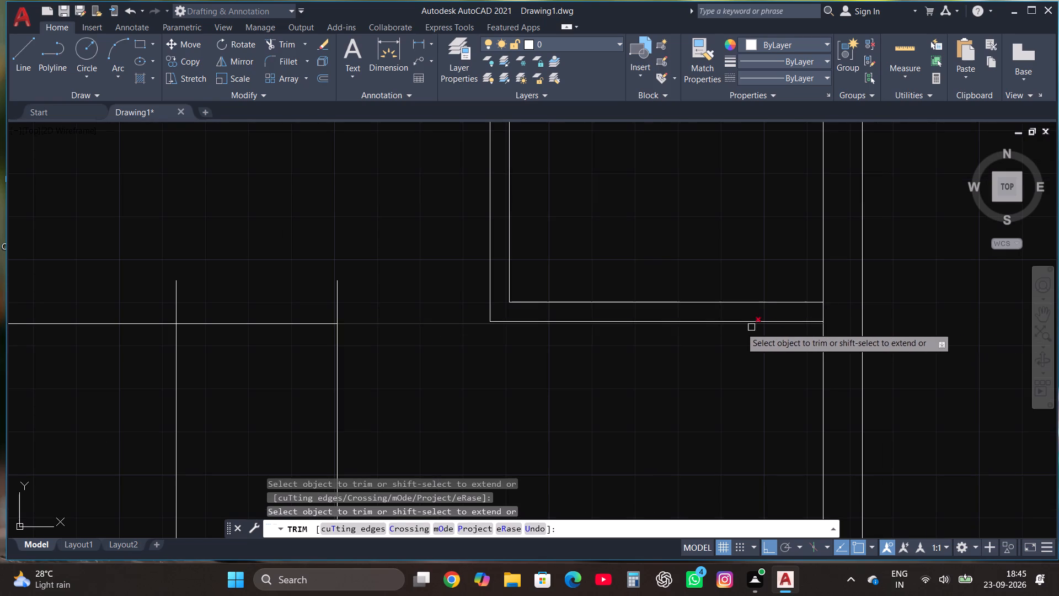
scroll(546, 312, up, 2)
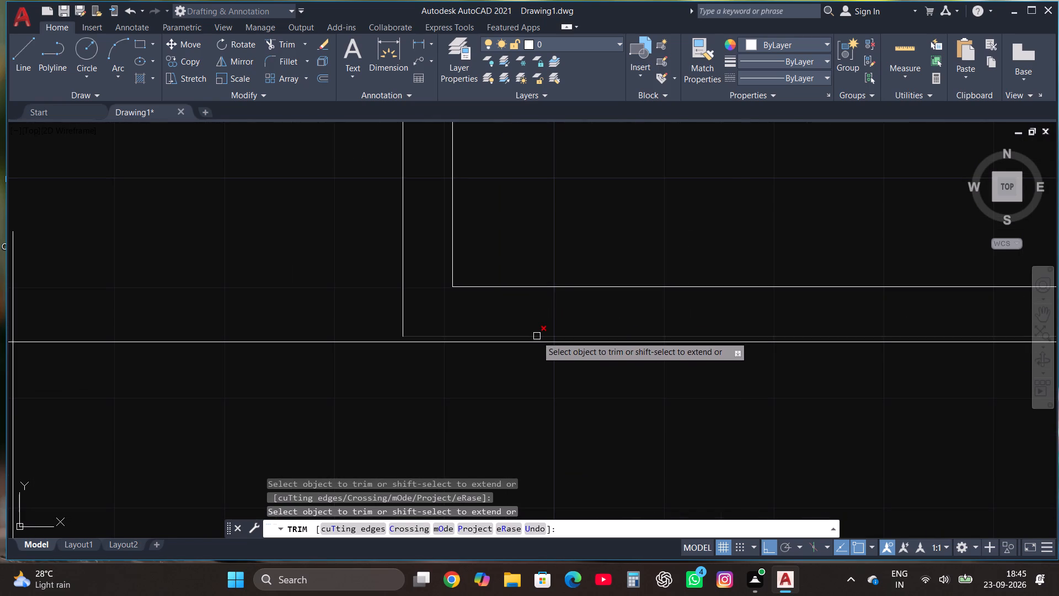
click(537, 336)
key(Escape)
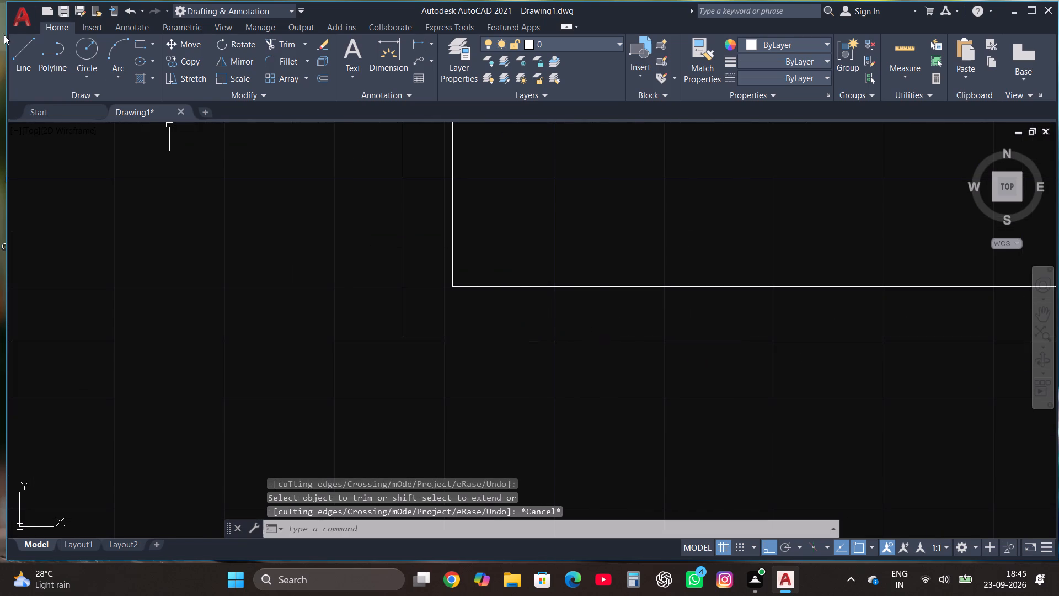
Continue the lower right room's outer left wall line down past the new horizontal line and trim the excess below it.
click(17, 49)
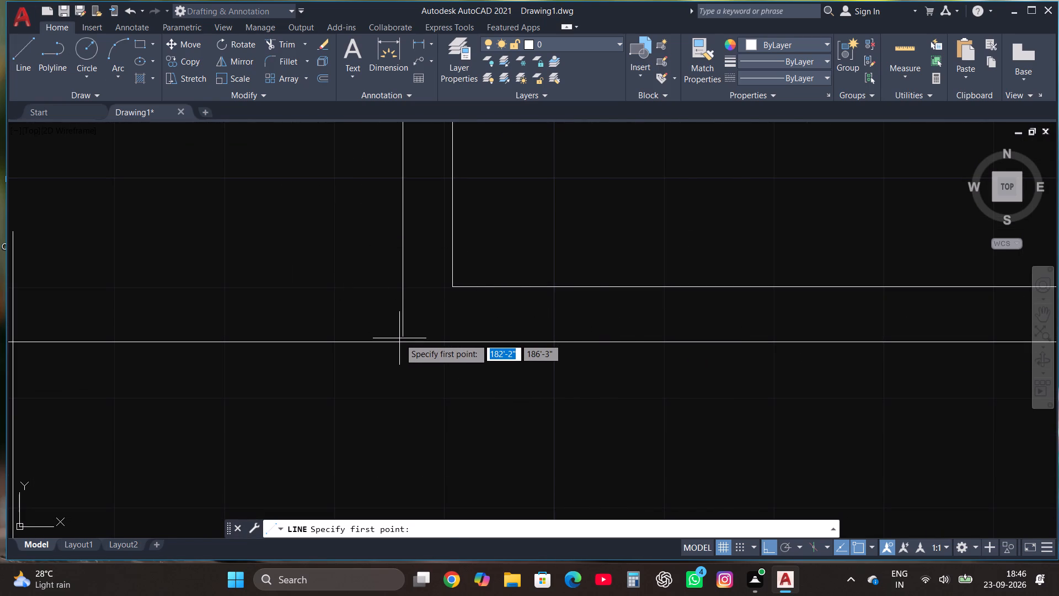
click(402, 338)
click(404, 379)
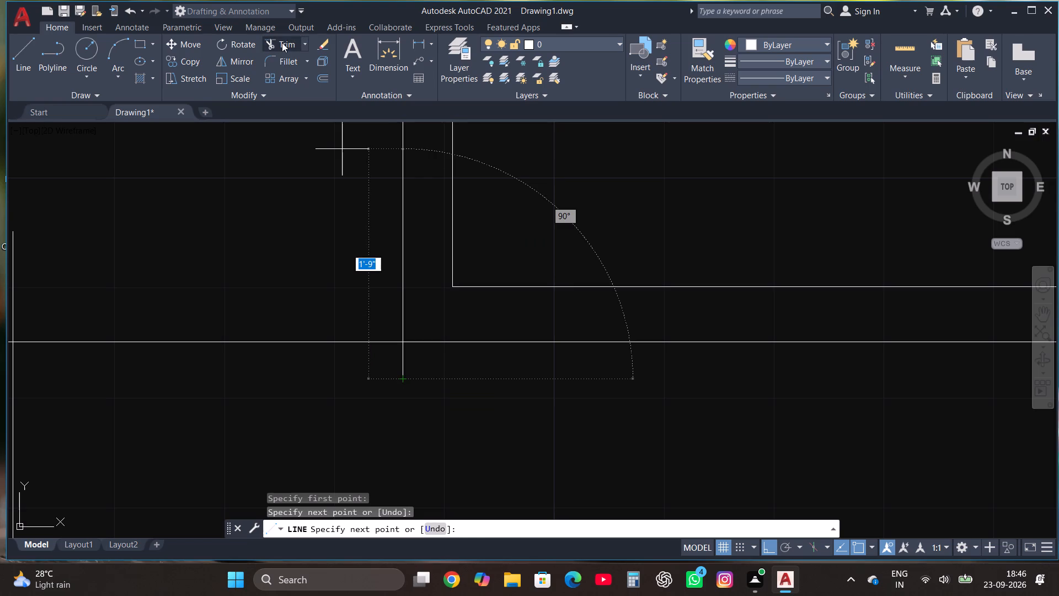
click(282, 42)
click(400, 363)
Trim the ends of the four vertical partition lines that project above the new horizontal line.
scroll(399, 363, down, 5)
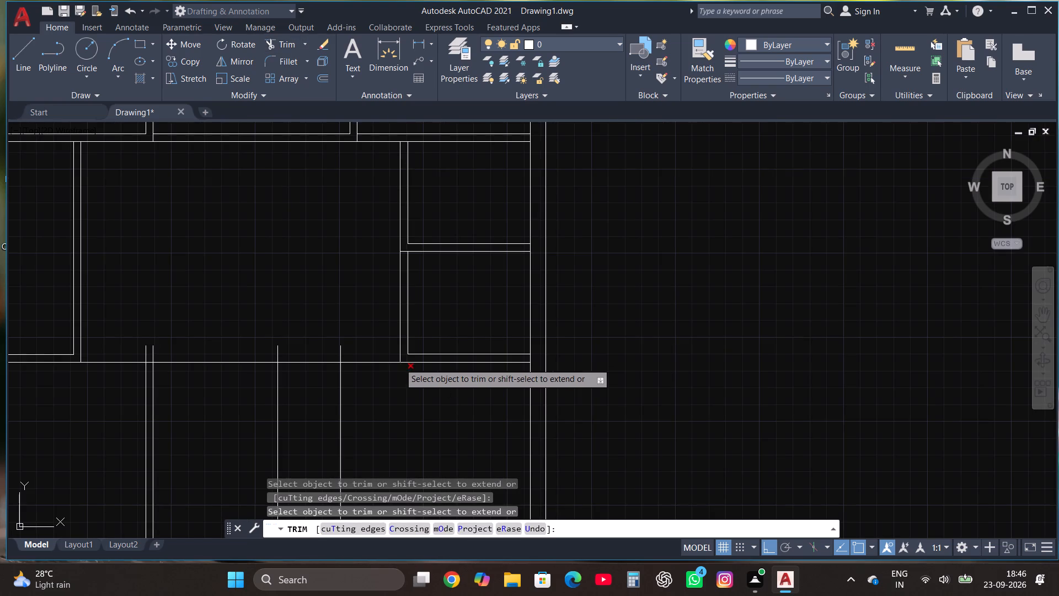
scroll(448, 405, down, 2)
scroll(308, 390, up, 2)
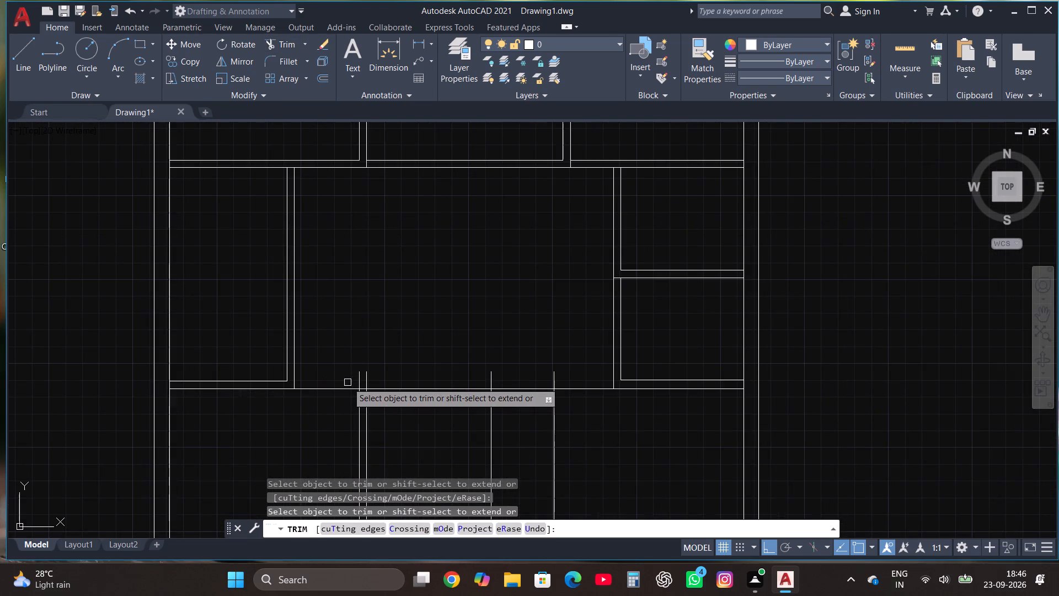
click(348, 382)
click(559, 380)
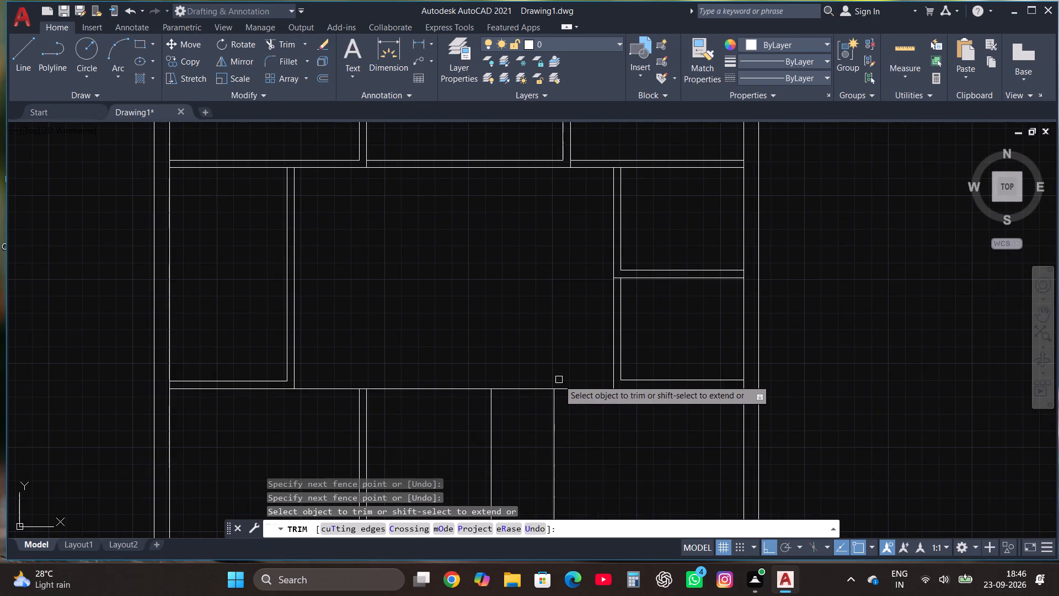
key(Escape)
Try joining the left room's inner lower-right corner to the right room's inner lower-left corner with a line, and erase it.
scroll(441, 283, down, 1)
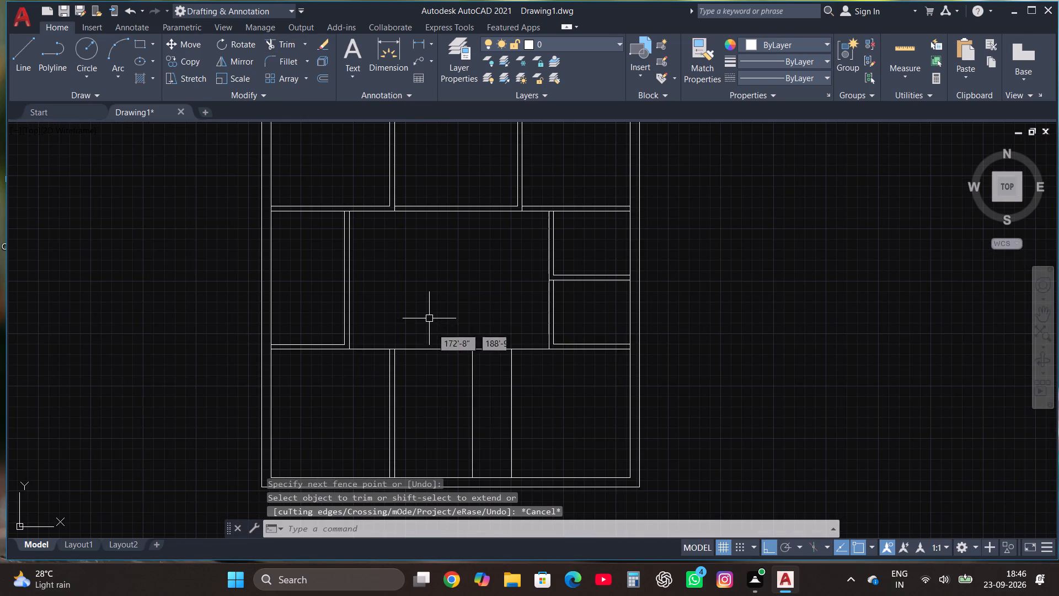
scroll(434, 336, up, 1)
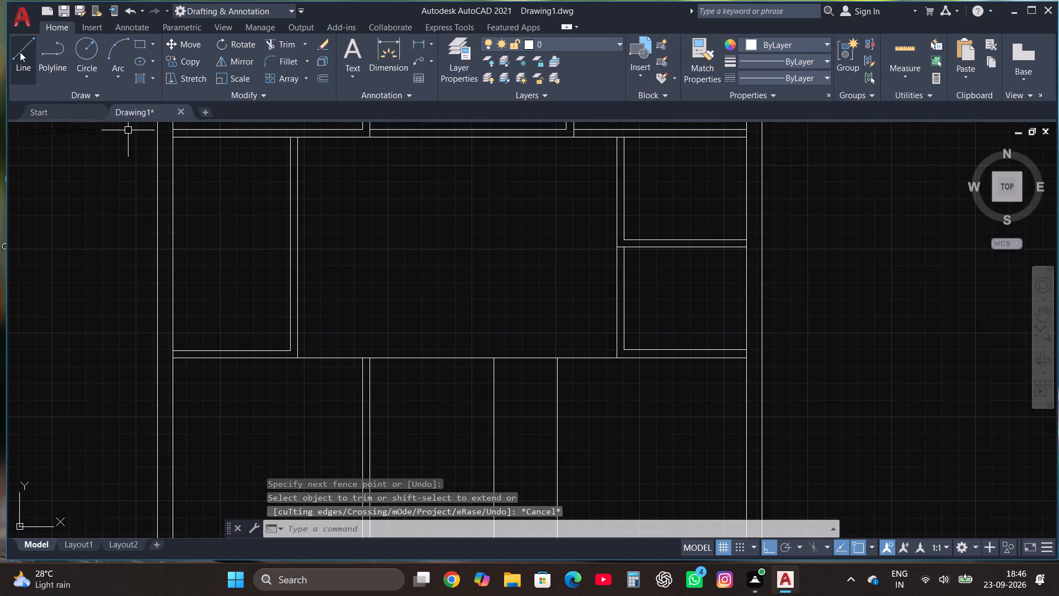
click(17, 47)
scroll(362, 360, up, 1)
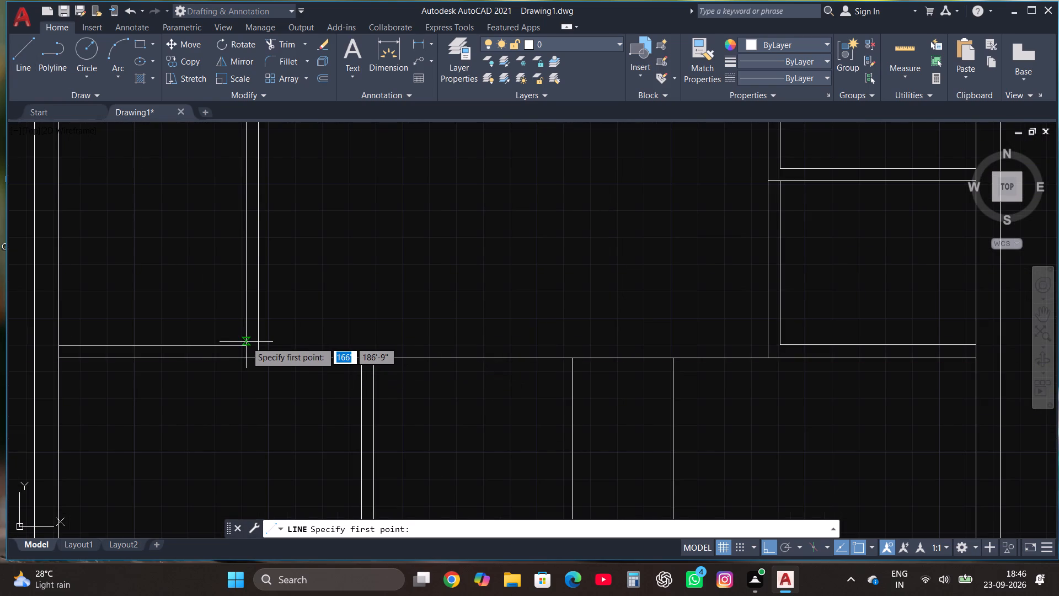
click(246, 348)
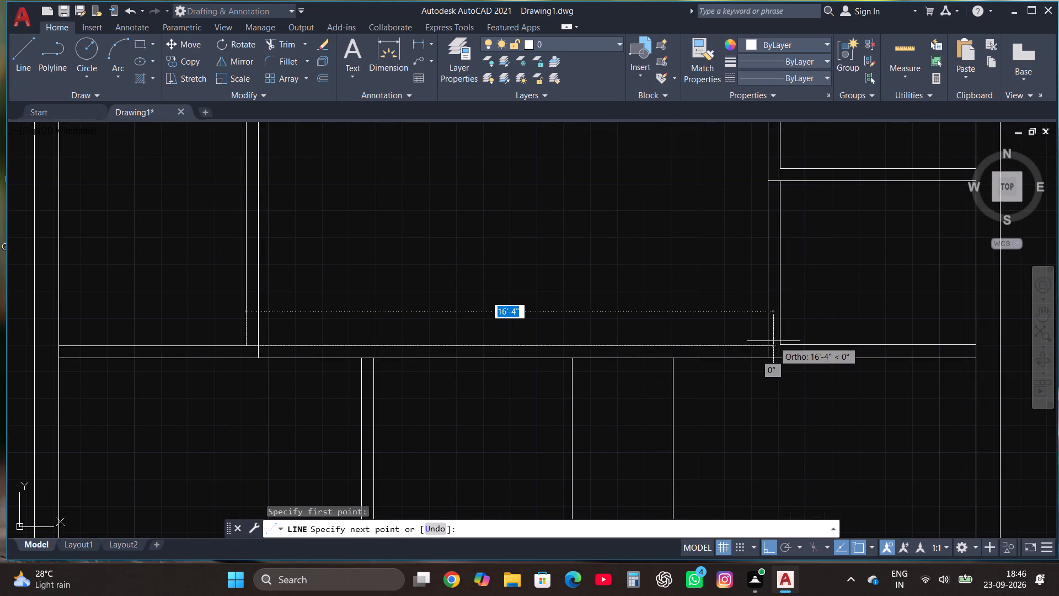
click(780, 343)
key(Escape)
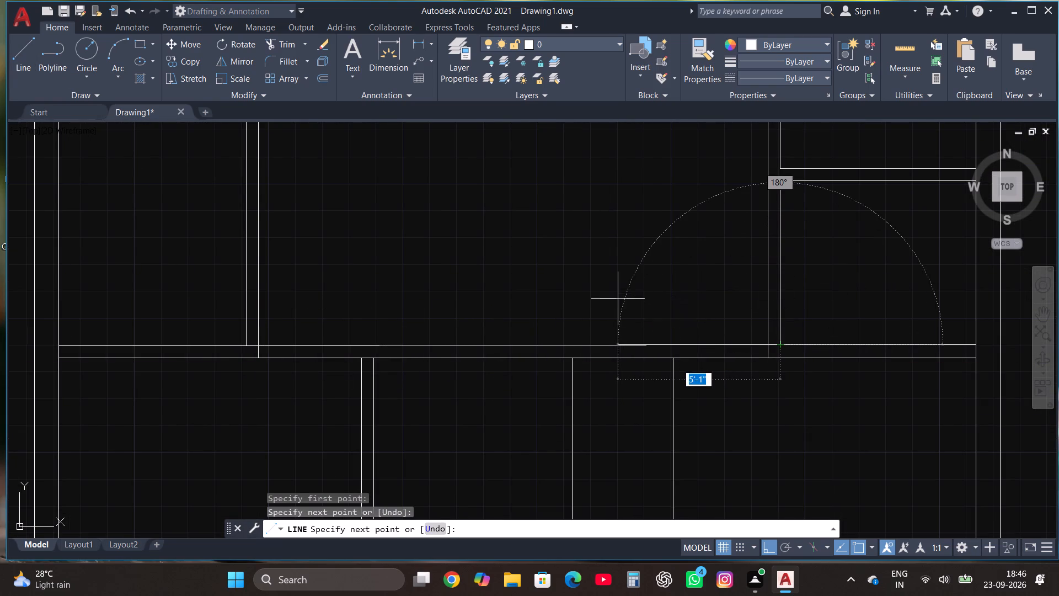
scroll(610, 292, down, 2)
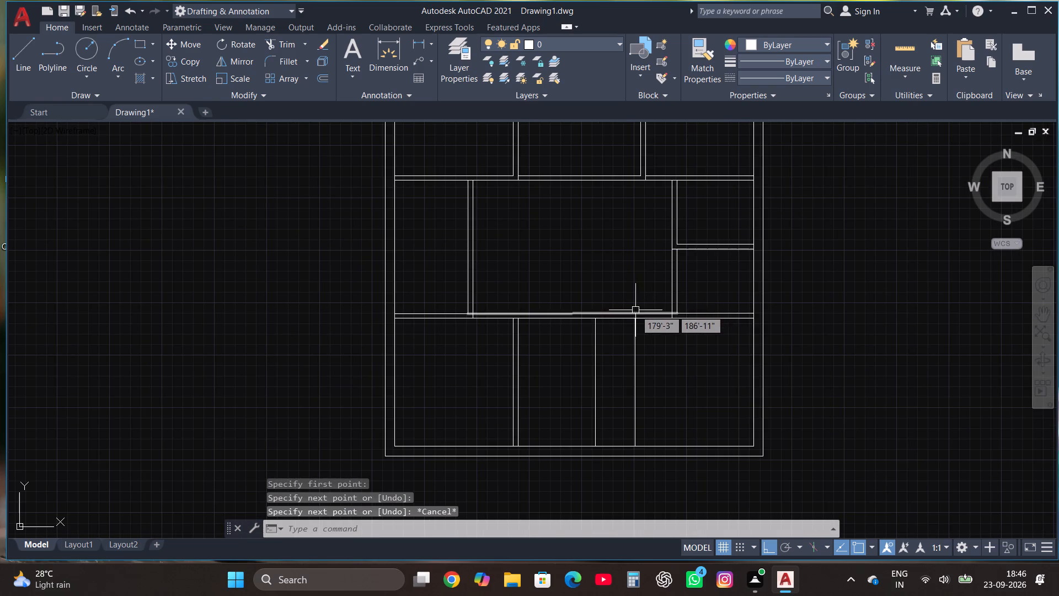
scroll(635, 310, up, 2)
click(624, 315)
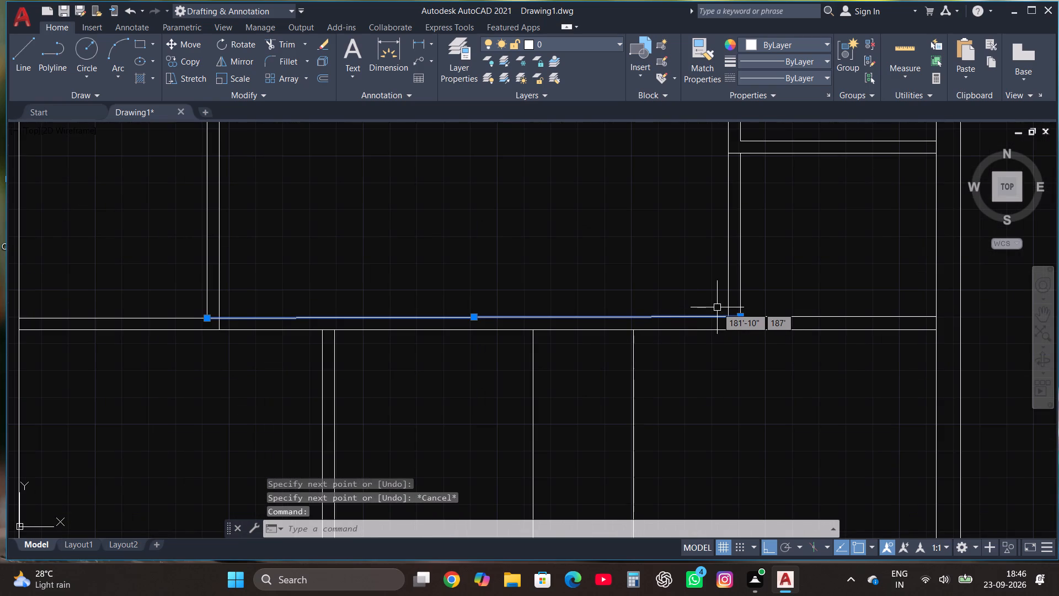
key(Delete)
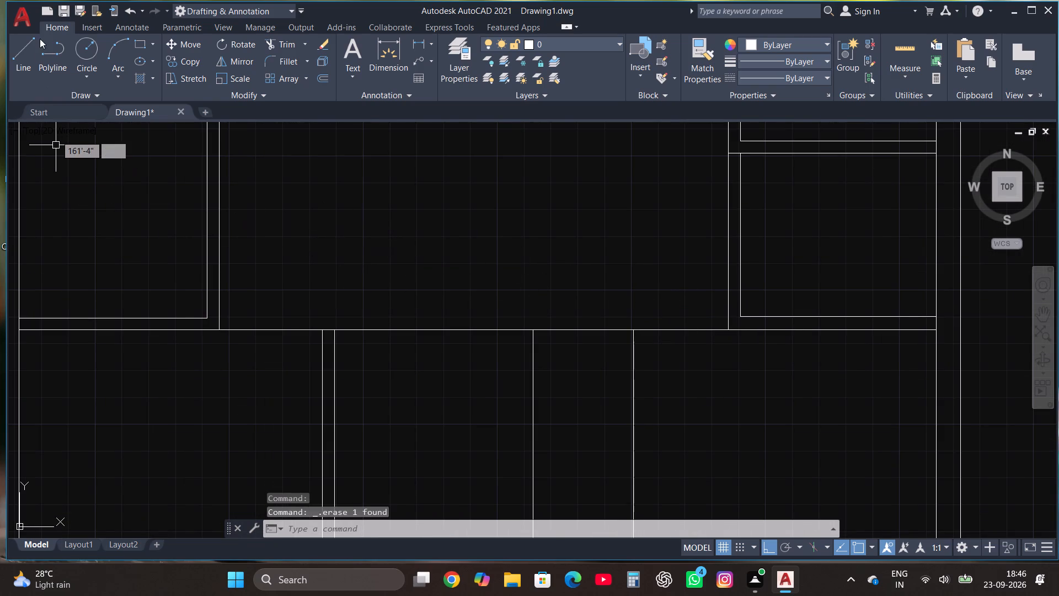
Draw a horizontal line from the left room's inner lower-right corner to the lower right room, and trim it at that room's outer left wall.
click(33, 48)
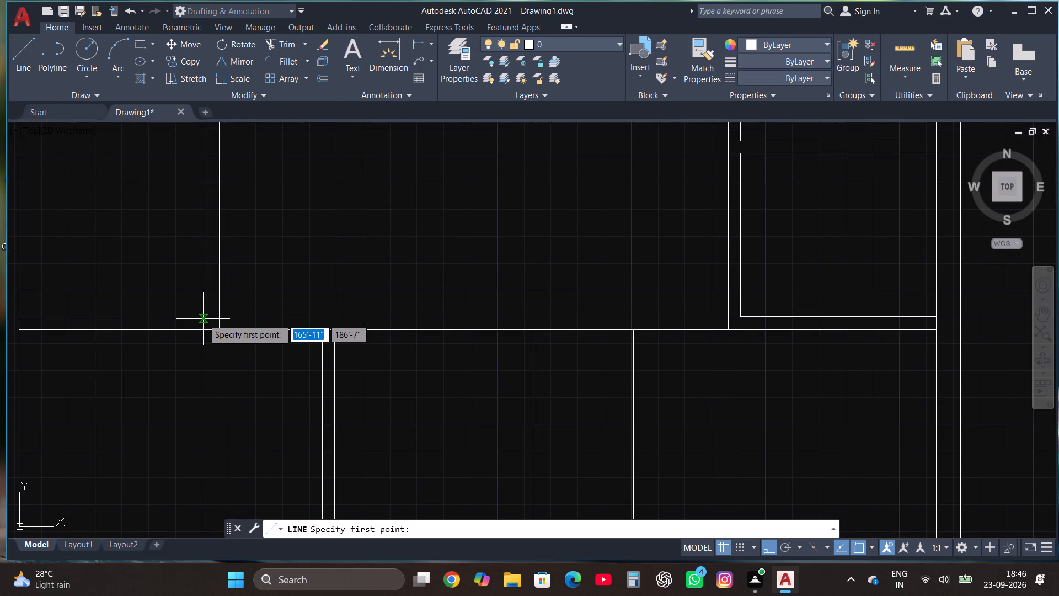
click(207, 319)
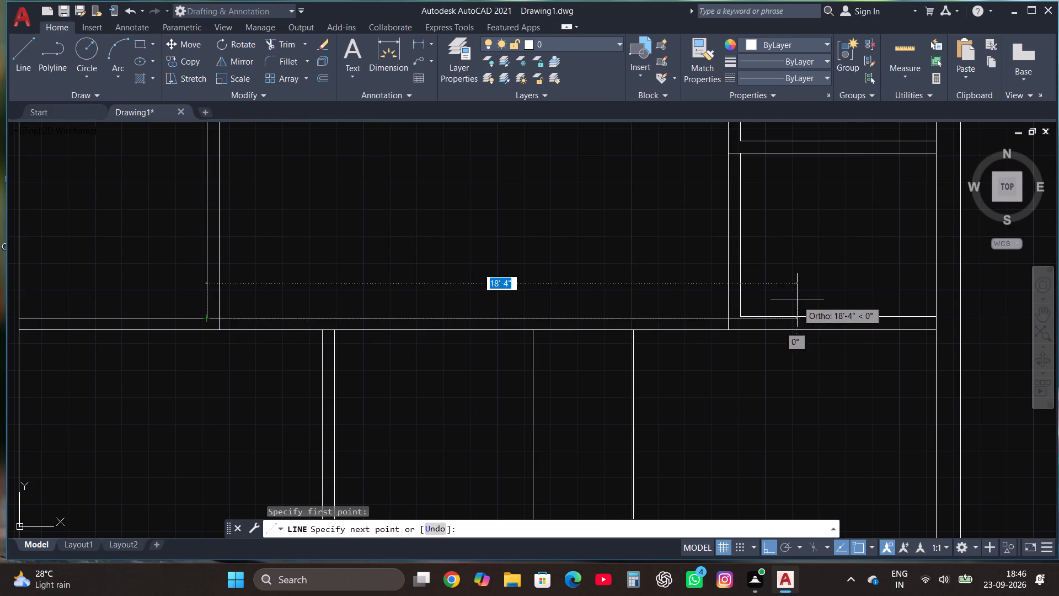
scroll(797, 300, up, 3)
click(739, 373)
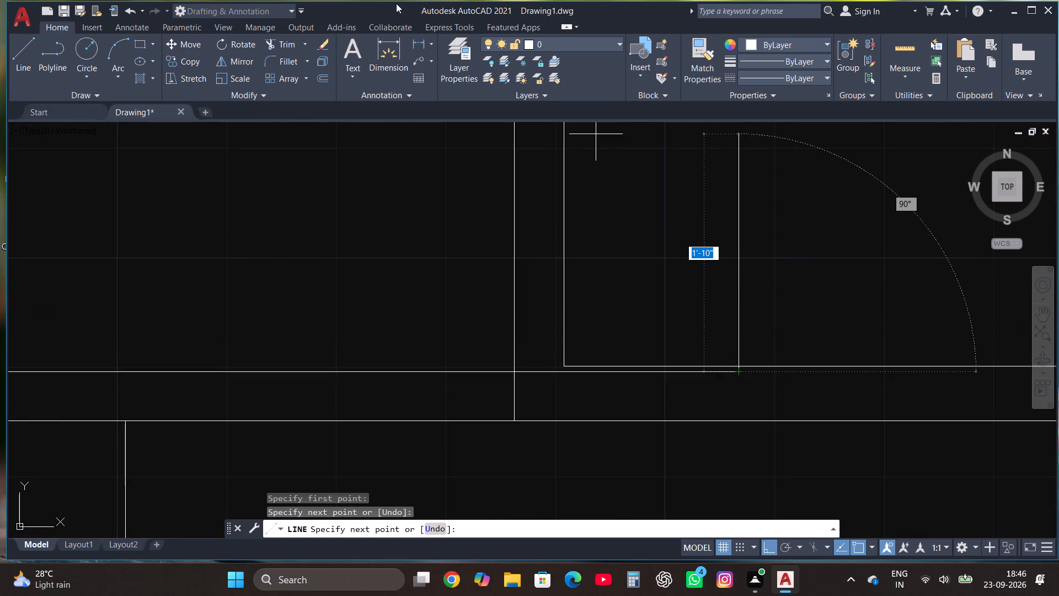
click(275, 44)
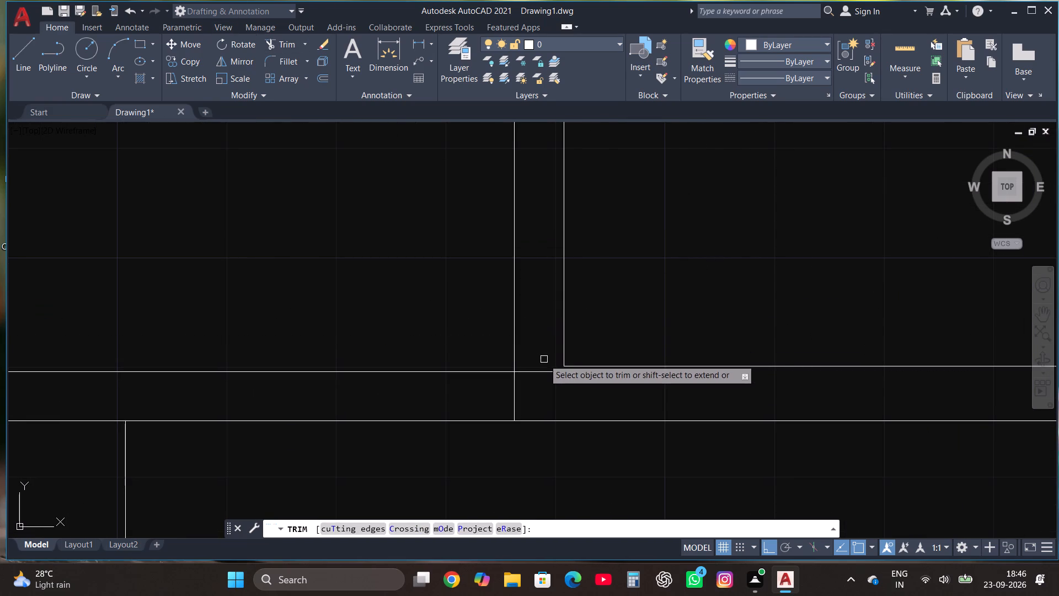
click(545, 369)
scroll(596, 306, down, 3)
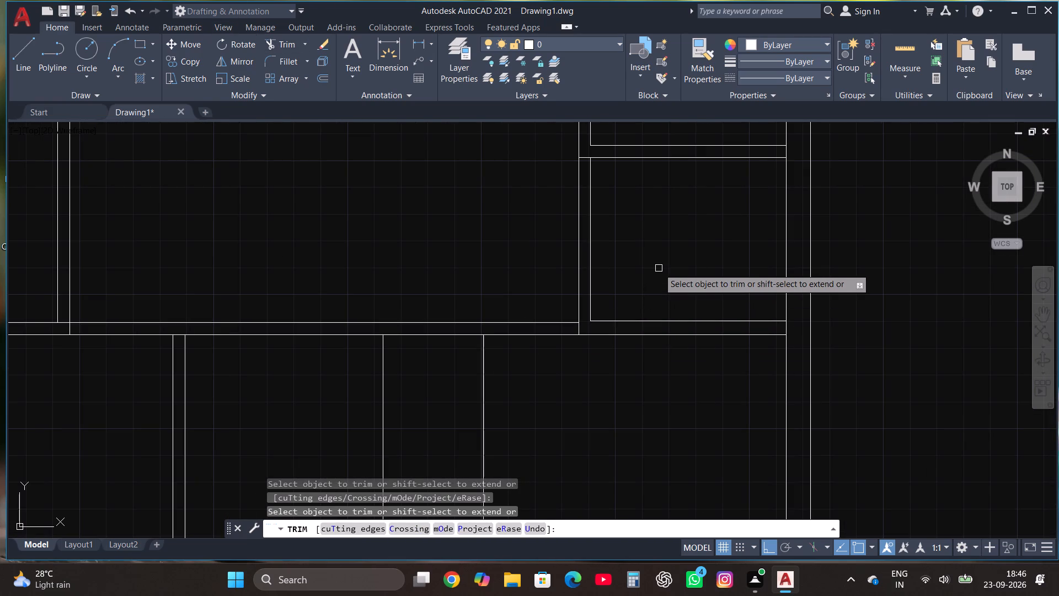
key(Escape)
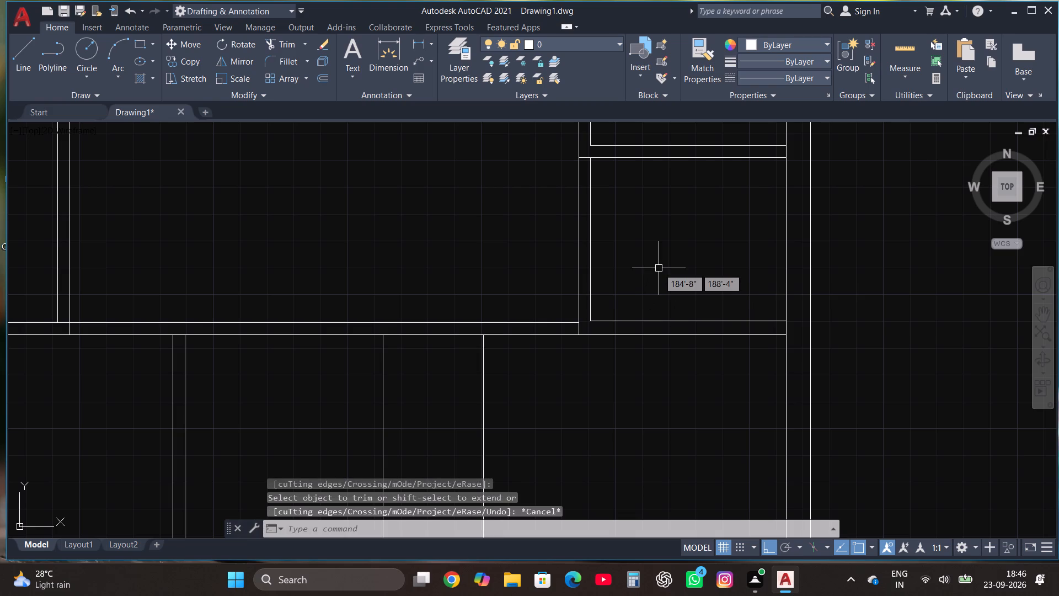
Extend the left lower partition's left line up through the horizontal wall and trim the part projecting above the wall.
scroll(659, 268, down, 2)
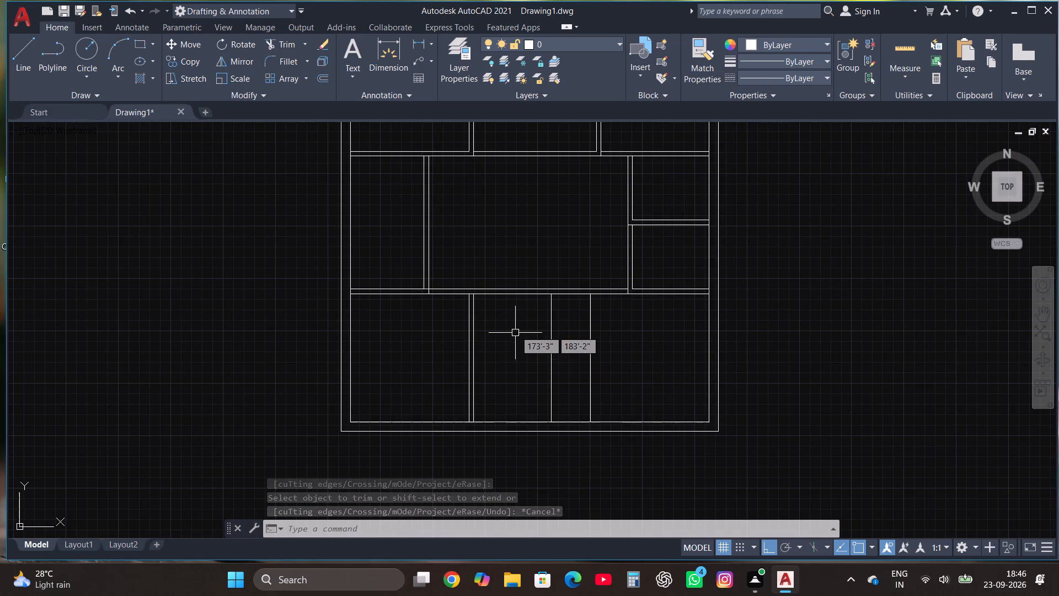
scroll(500, 290, up, 1)
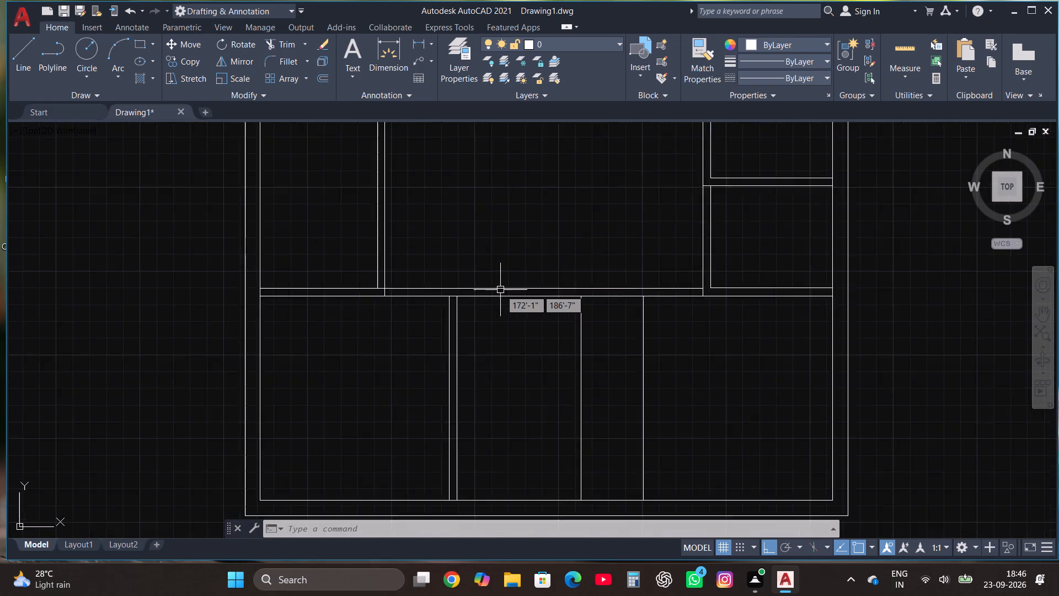
scroll(500, 290, up, 1)
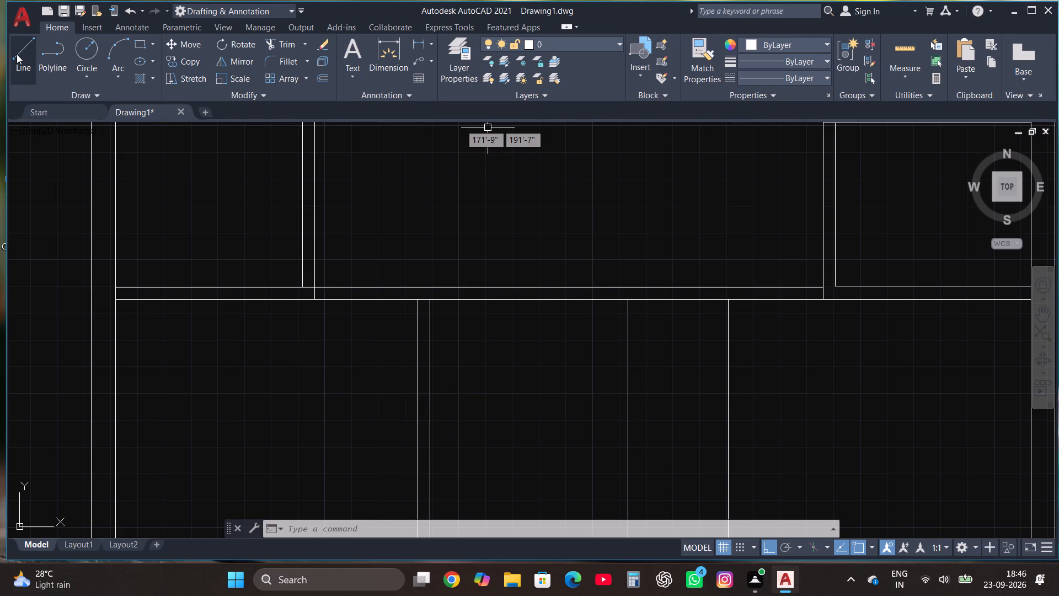
click(17, 54)
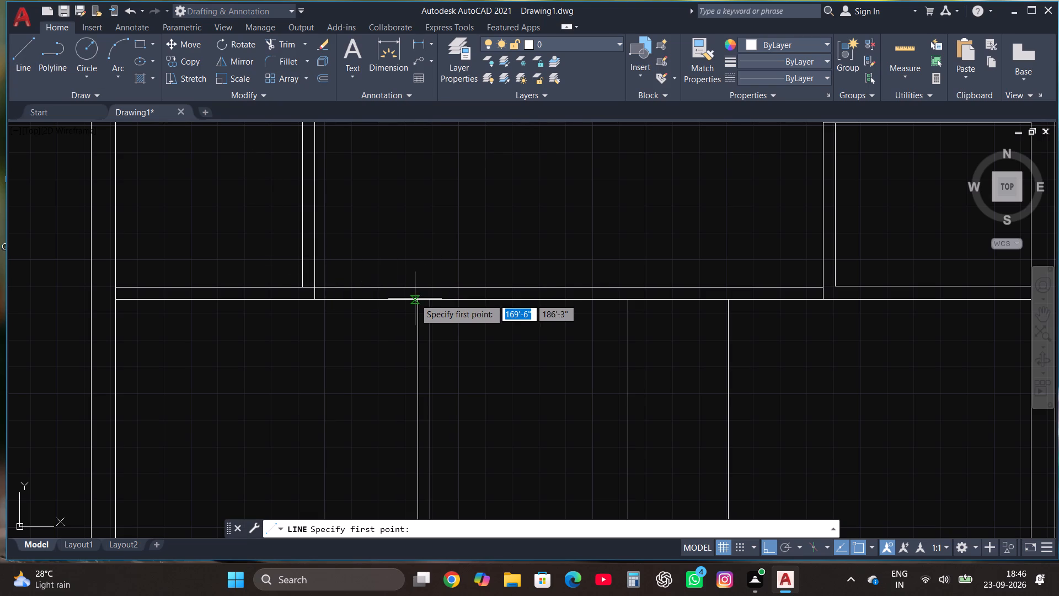
click(418, 300)
click(413, 243)
click(284, 49)
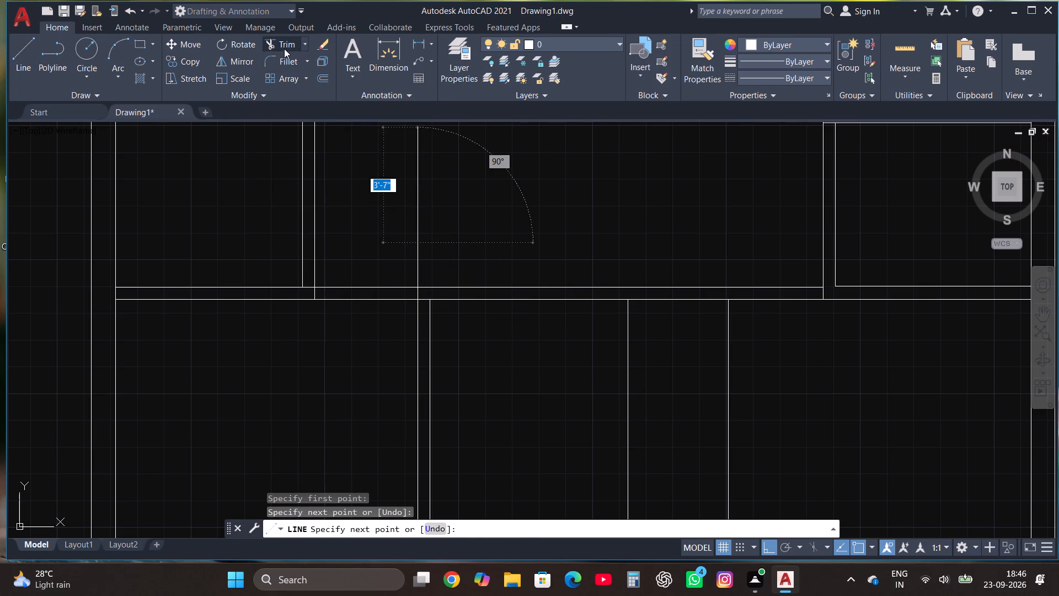
click(419, 265)
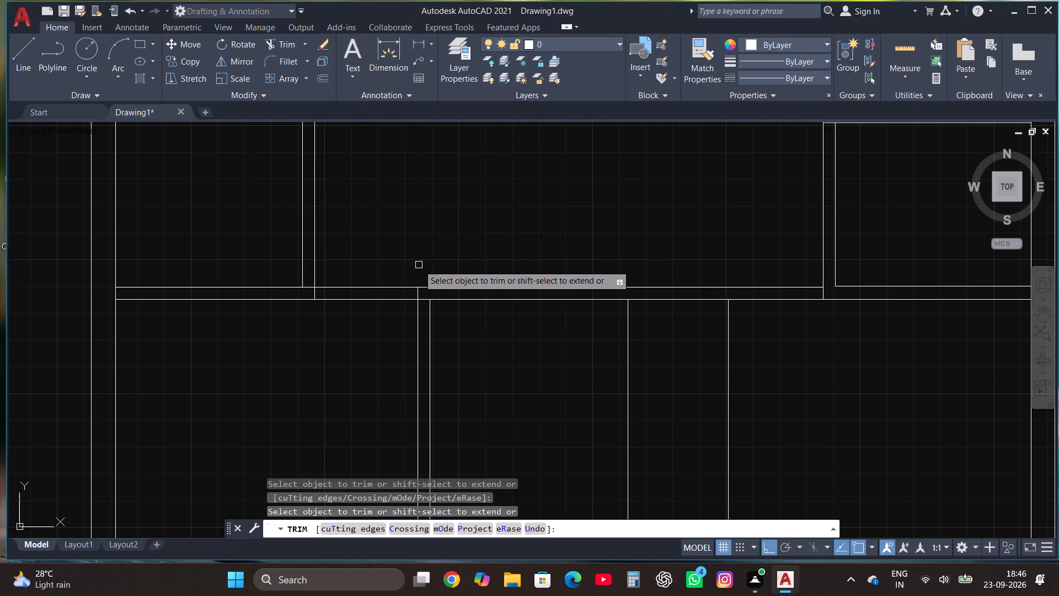
Trim both horizontal wall lines between the left room's corner and the left lower partition to leave an opening.
click(372, 253)
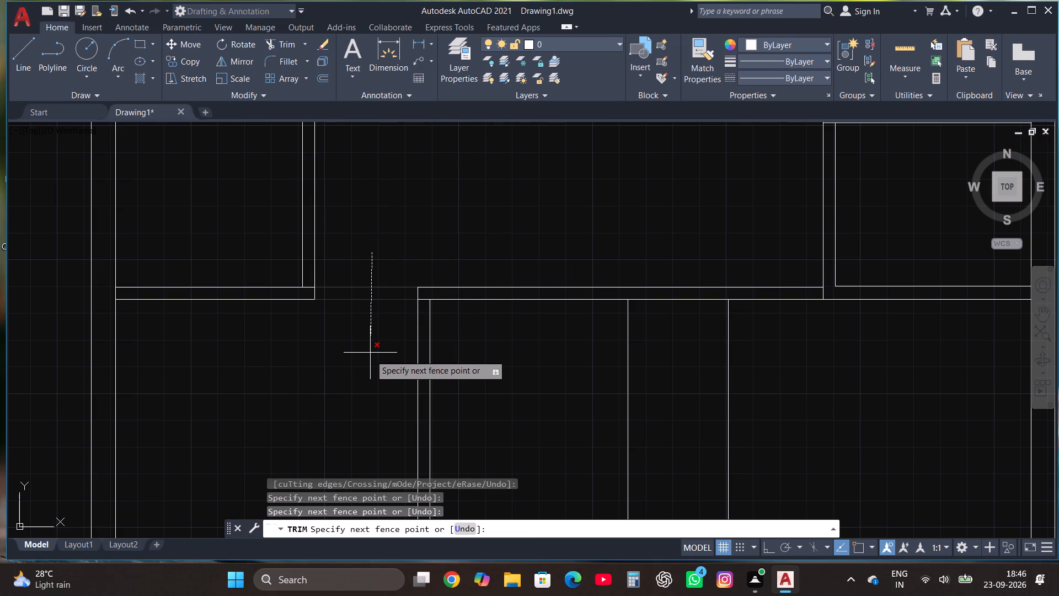
click(370, 356)
scroll(330, 364, down, 3)
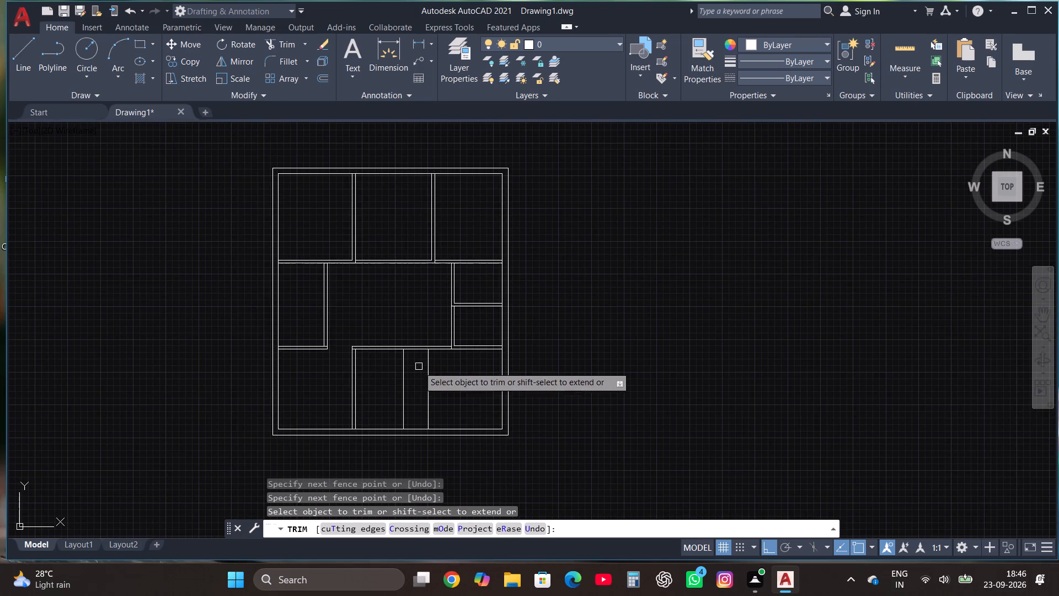
scroll(428, 363, up, 2)
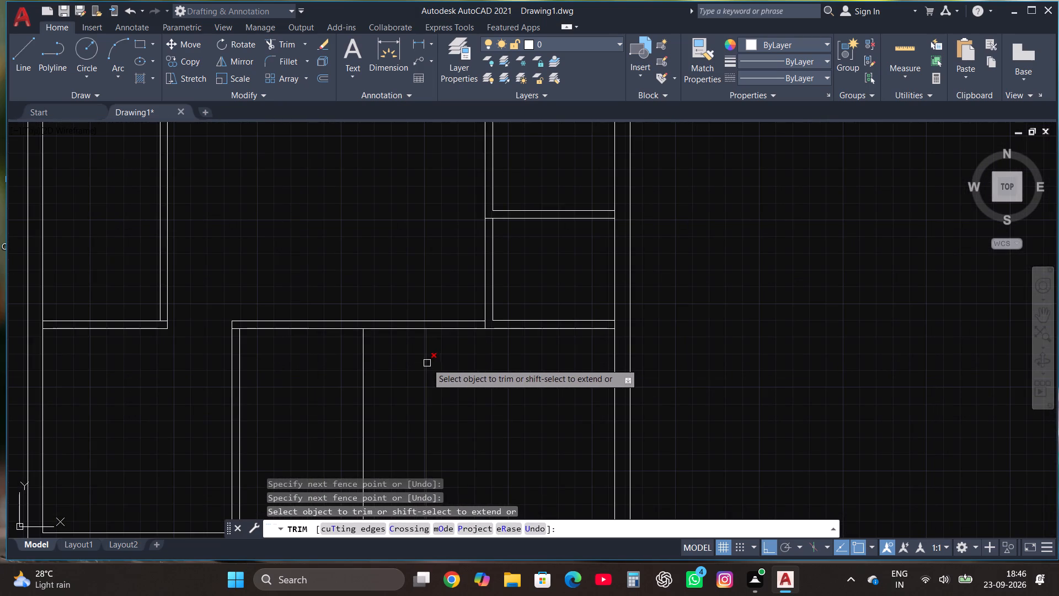
key(Escape)
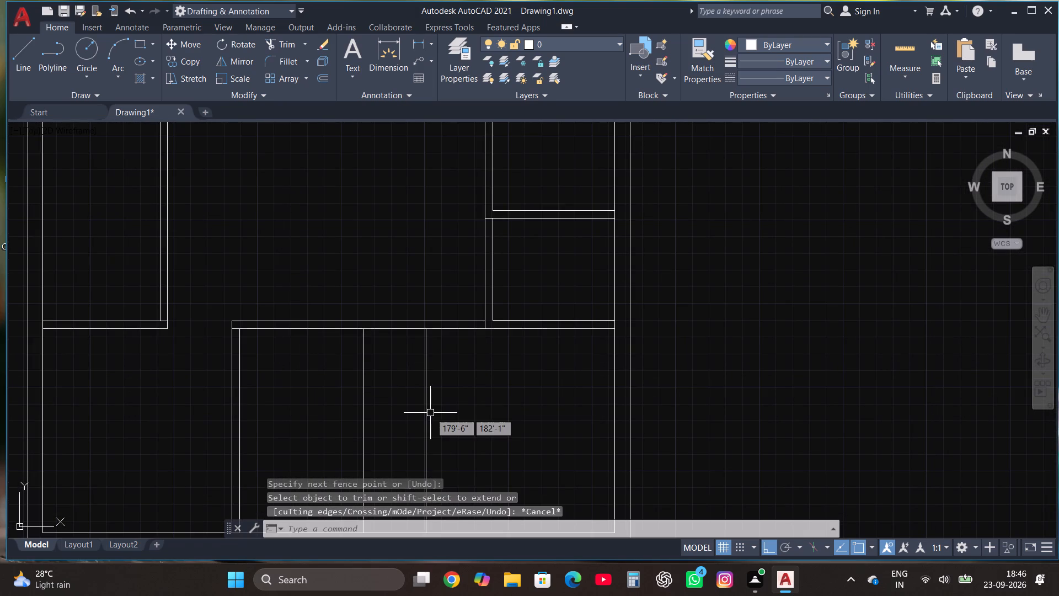
Copy the rightmost single vertical line in the lower area 4.5" to the left.
click(428, 406)
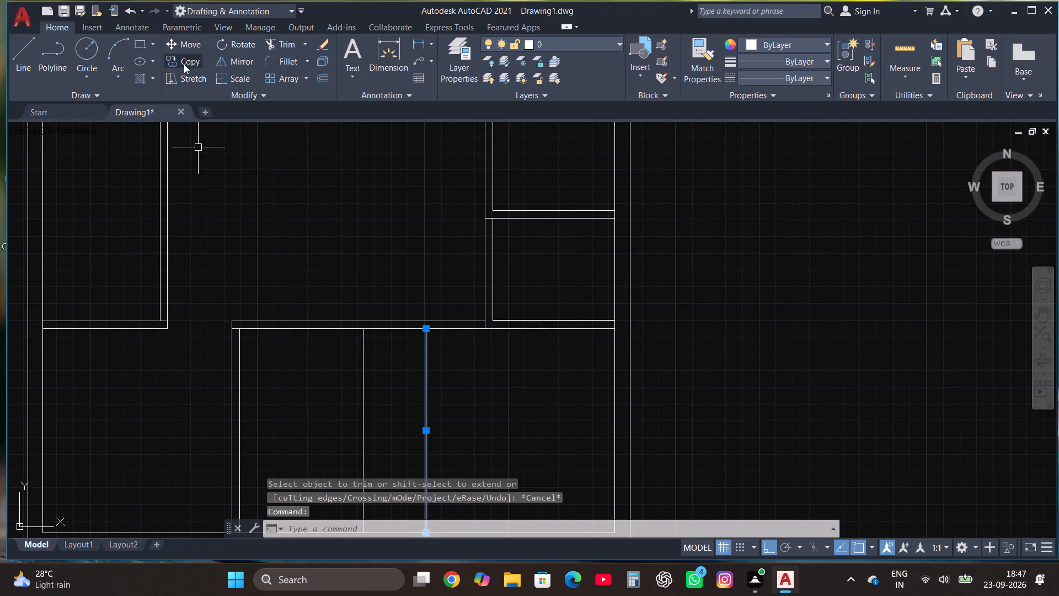
click(184, 65)
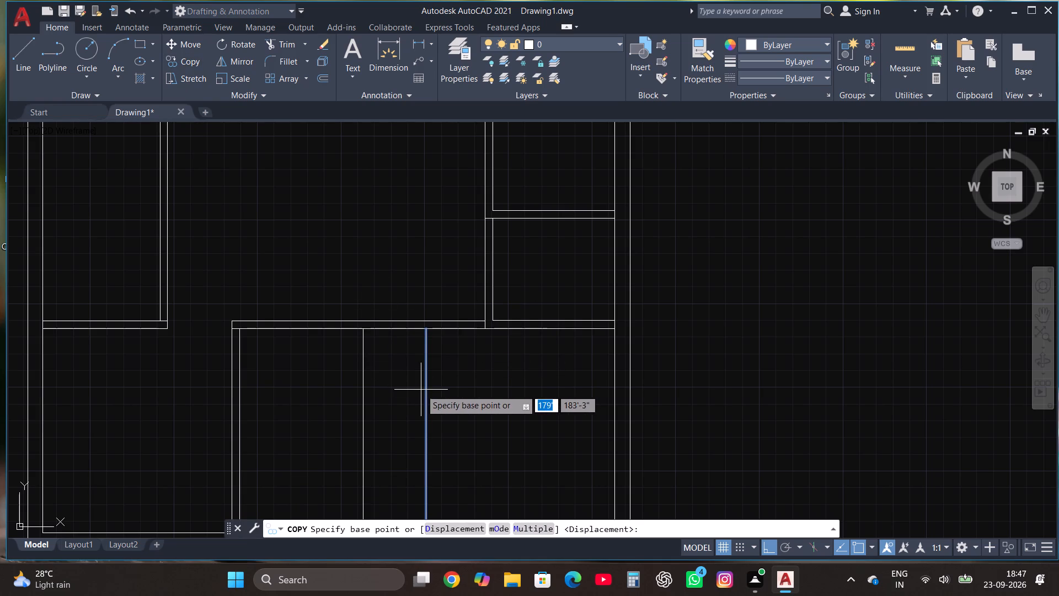
click(431, 393)
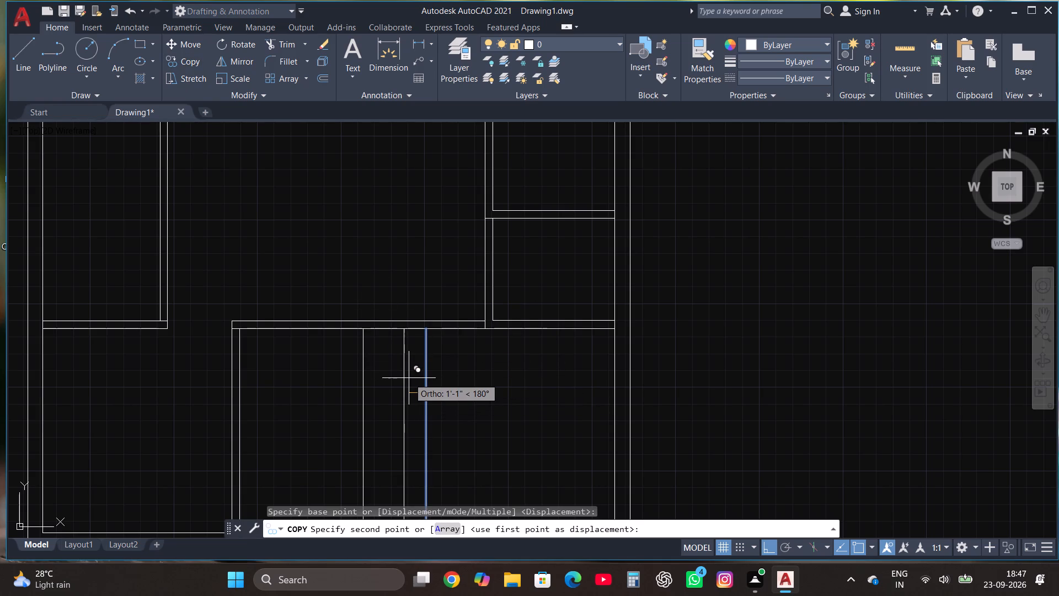
text(4.5")
key(Return)
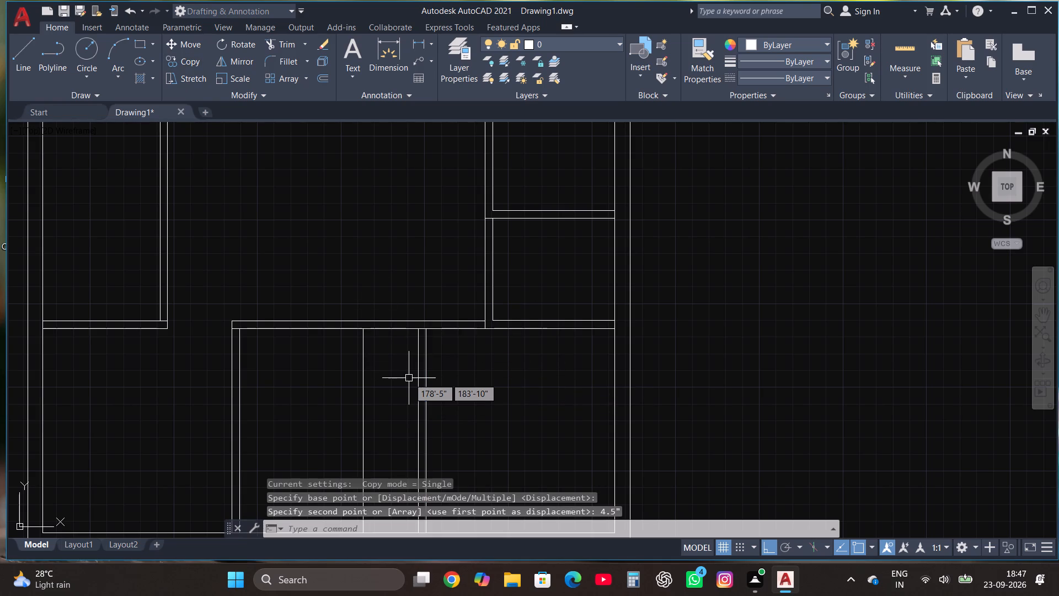
key(Escape)
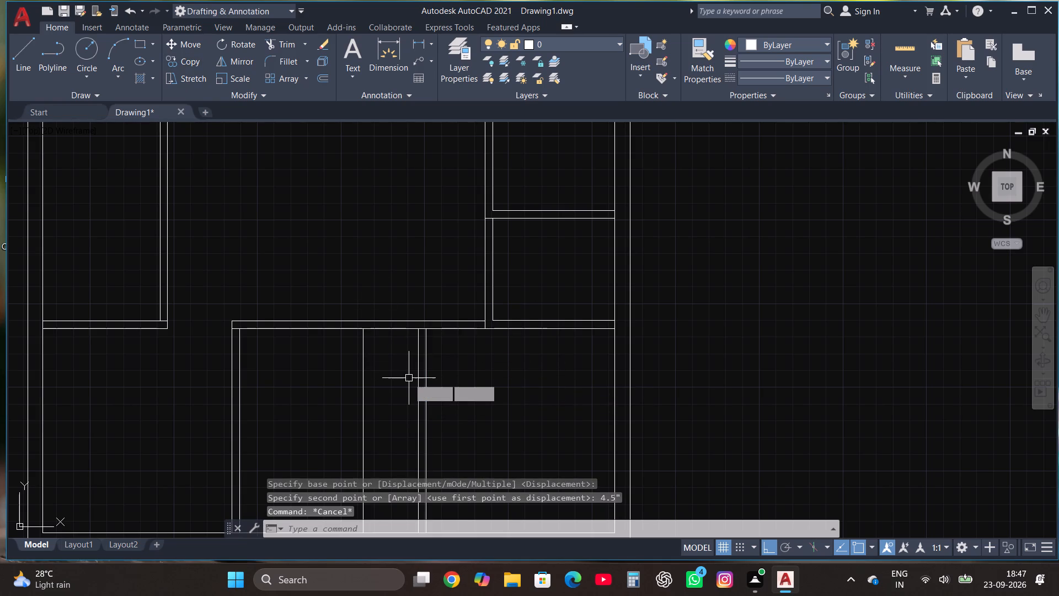
Extend the remaining single vertical line in the lower area up through the horizontal wall and trim the part projecting above it.
scroll(413, 374, down, 2)
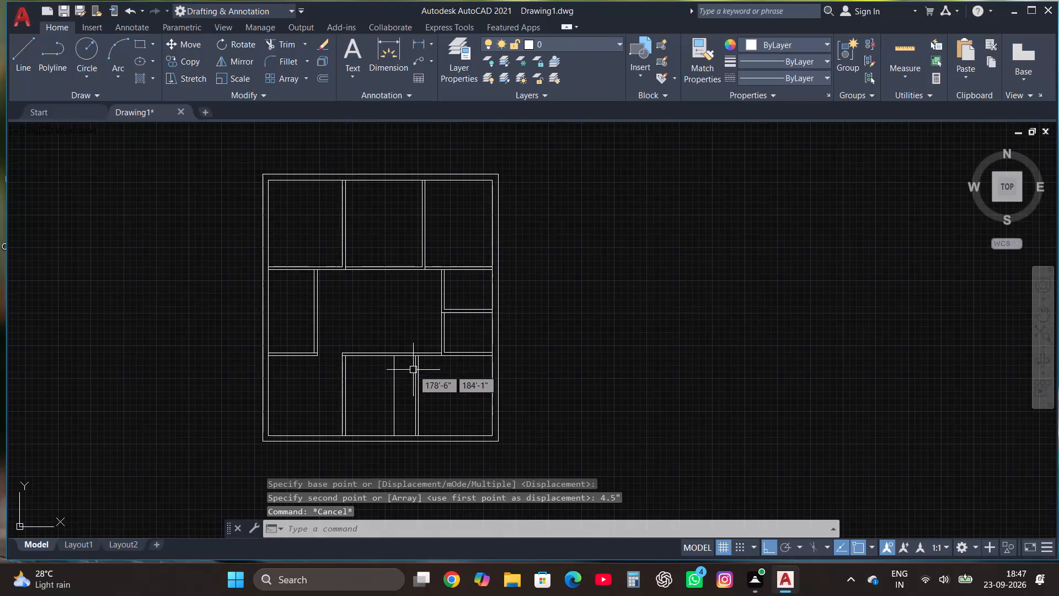
scroll(418, 420, up, 1)
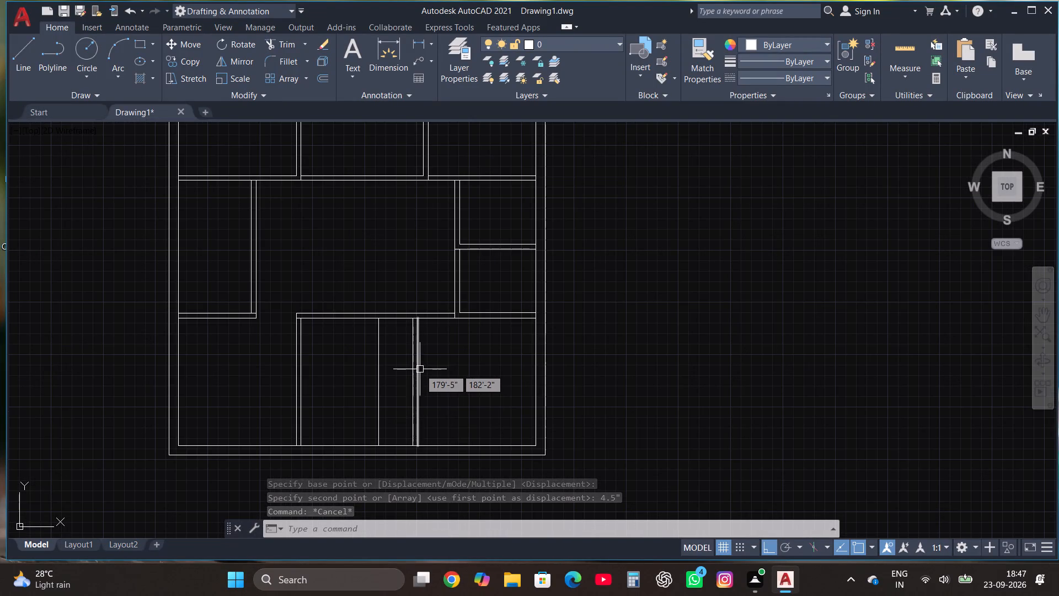
scroll(430, 310, up, 1)
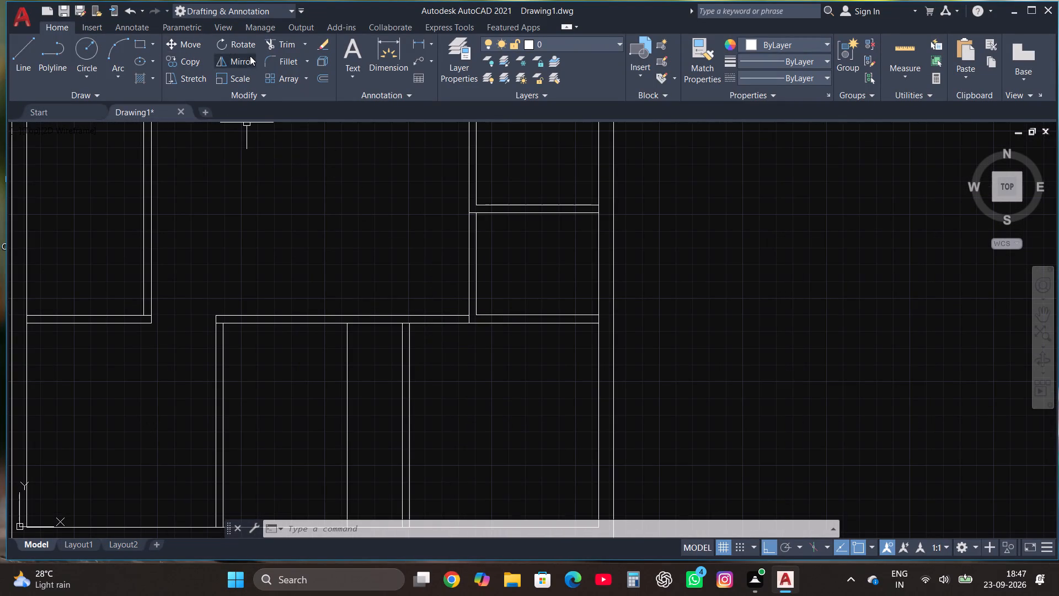
click(281, 42)
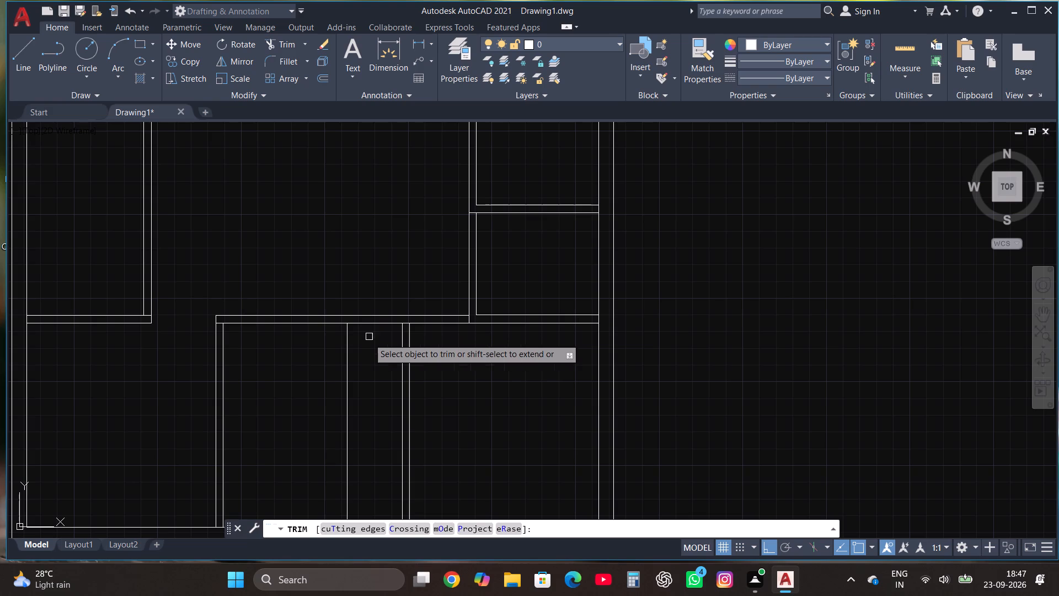
key(Escape)
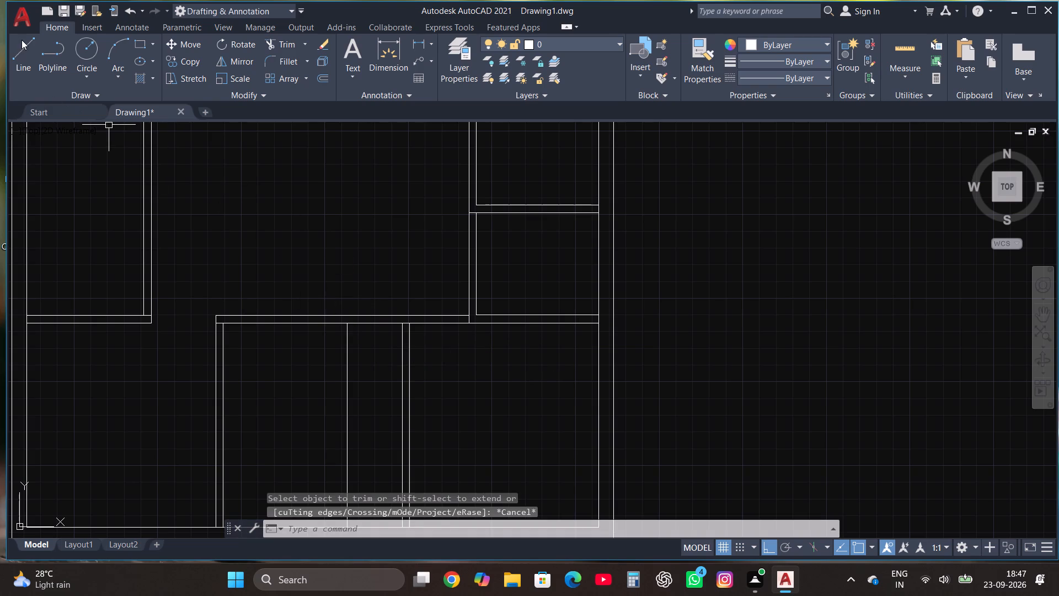
click(25, 50)
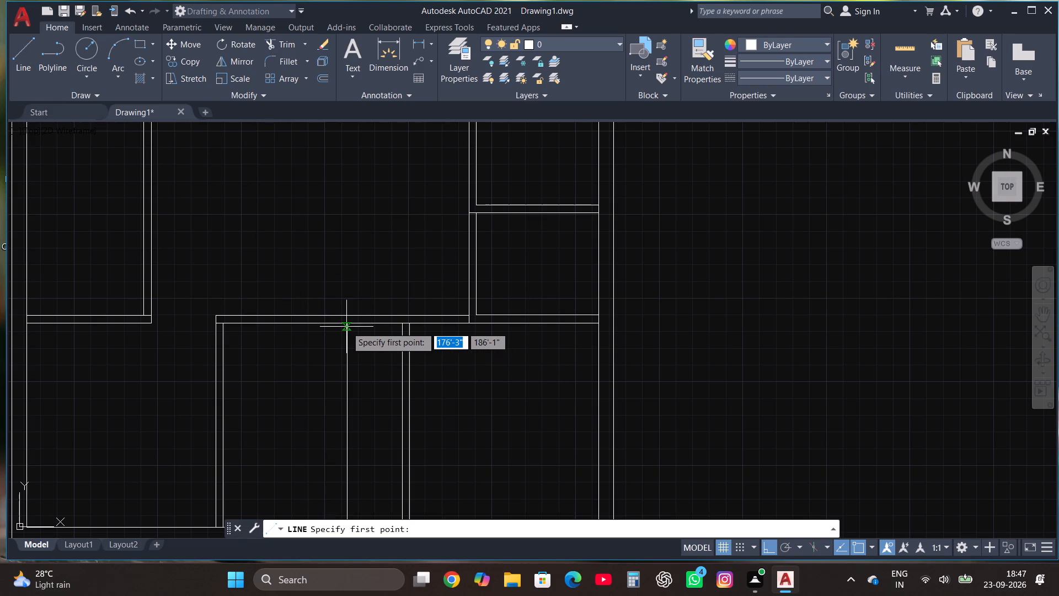
click(346, 322)
click(335, 269)
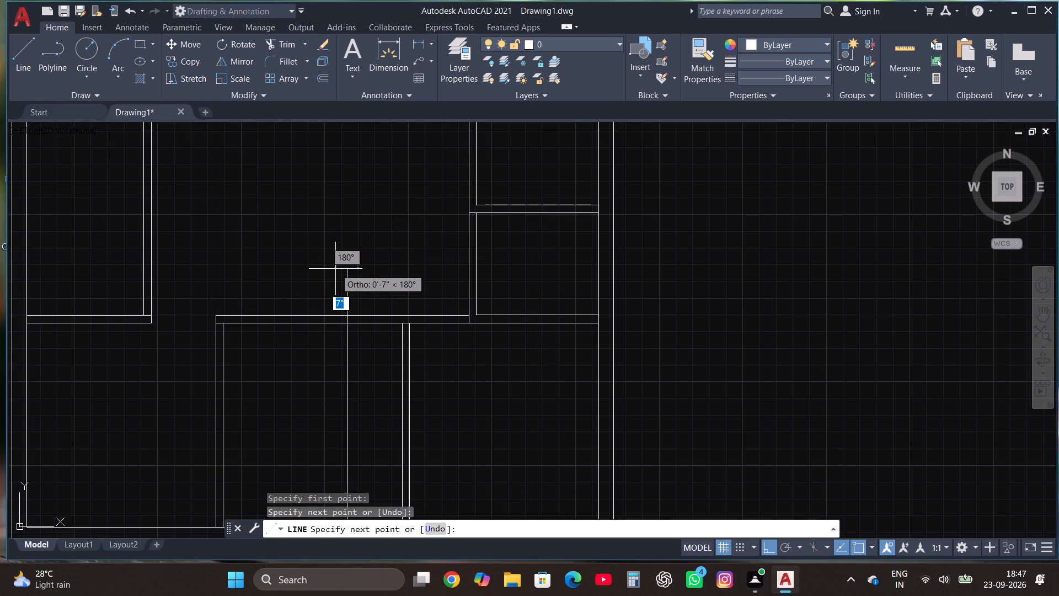
key(Escape)
click(291, 48)
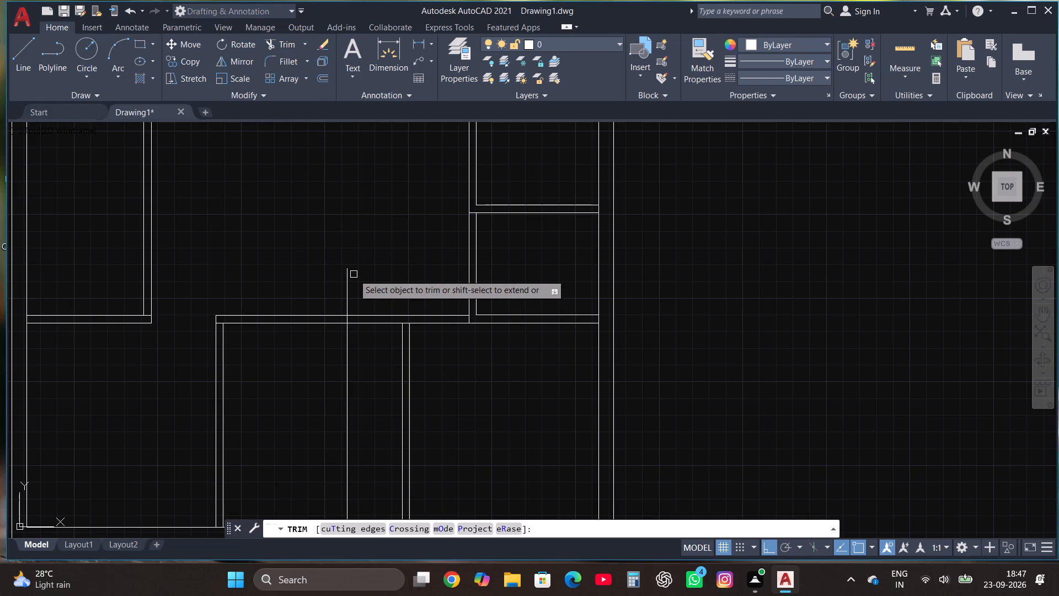
click(347, 285)
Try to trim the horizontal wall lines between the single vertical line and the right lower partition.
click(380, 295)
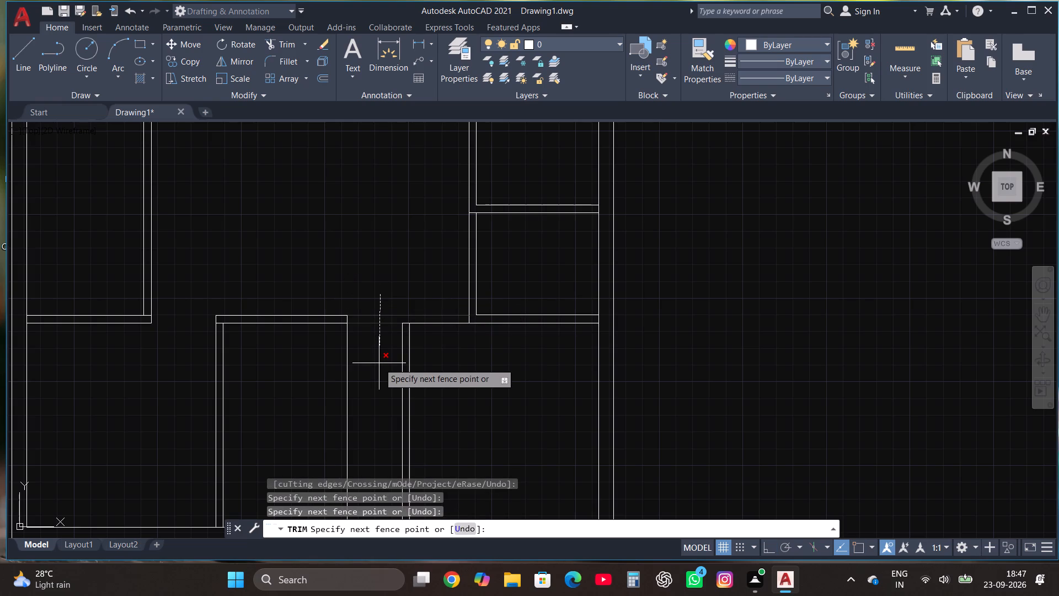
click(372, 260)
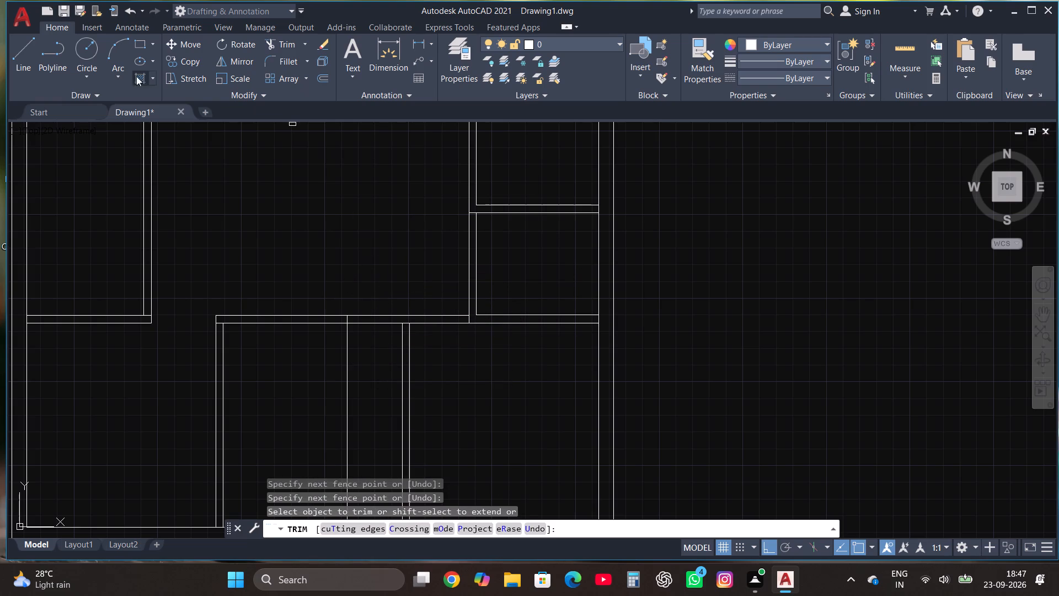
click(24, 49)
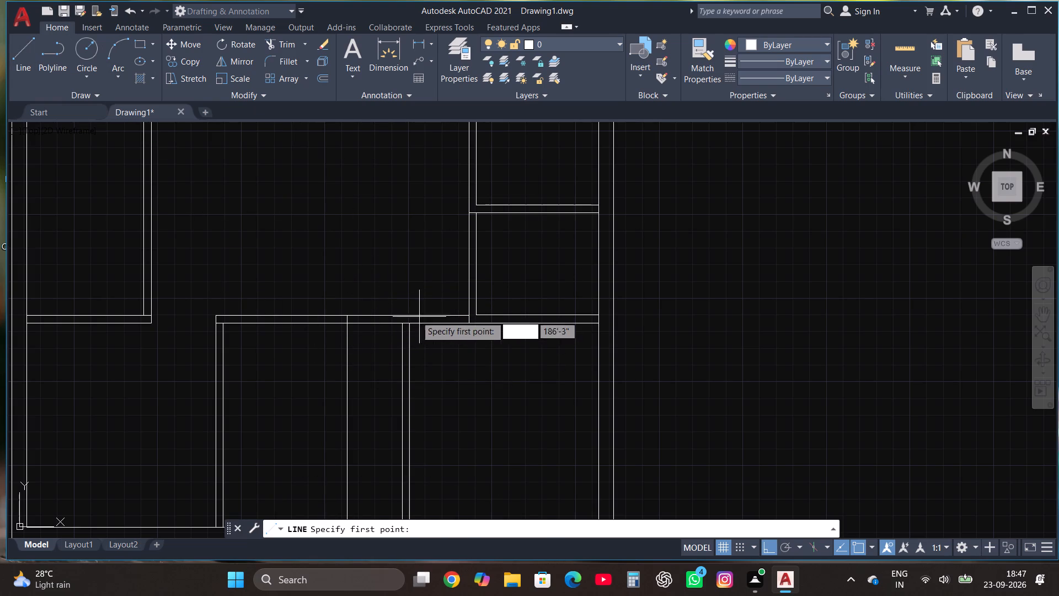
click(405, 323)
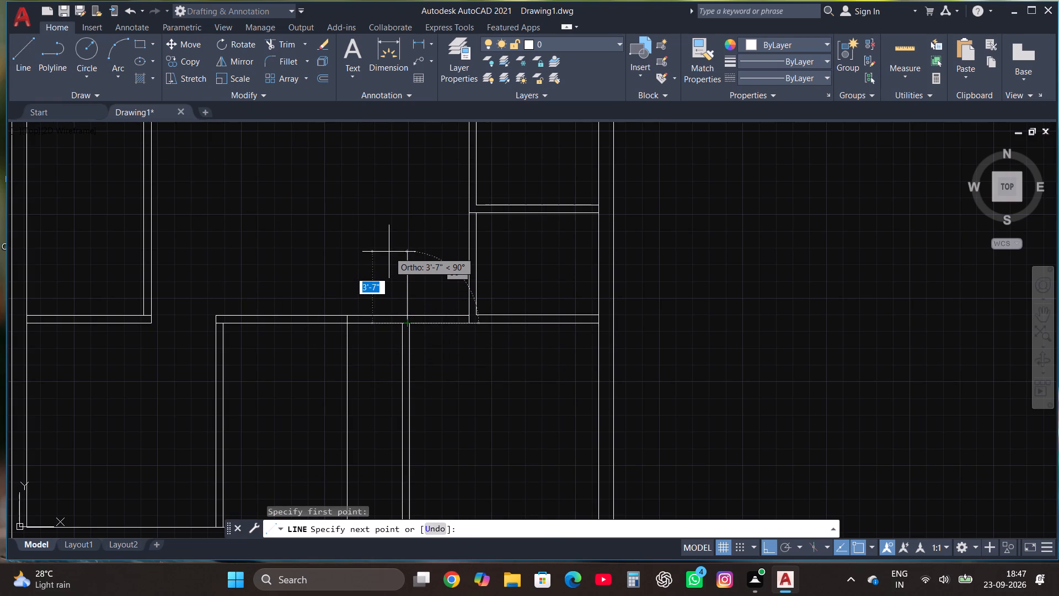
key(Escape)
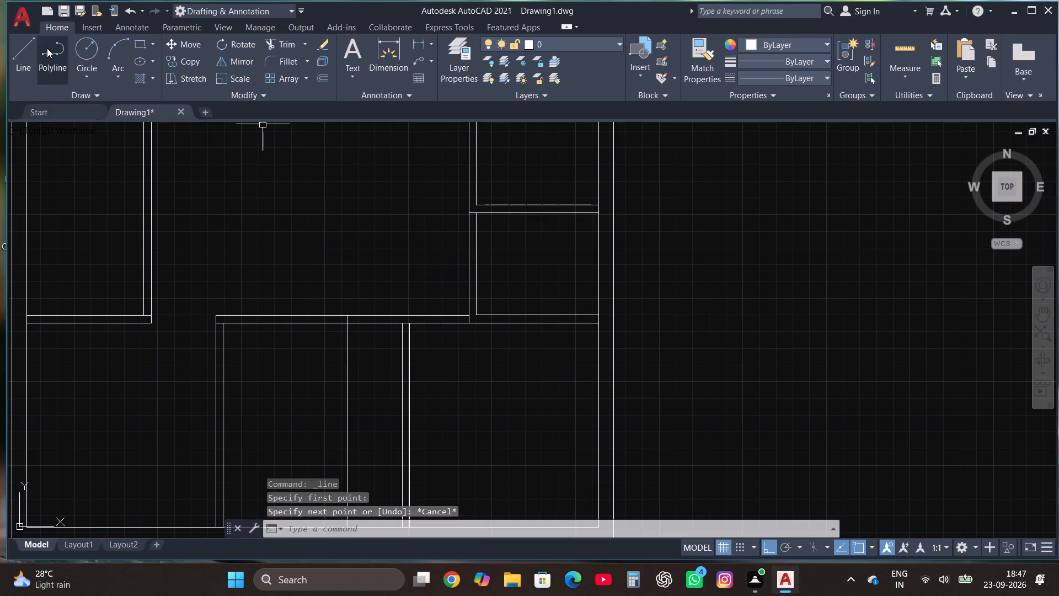
Draw a vertical line from the right lower partition's left face up through the horizontal wall and trim the part above the wall.
click(30, 45)
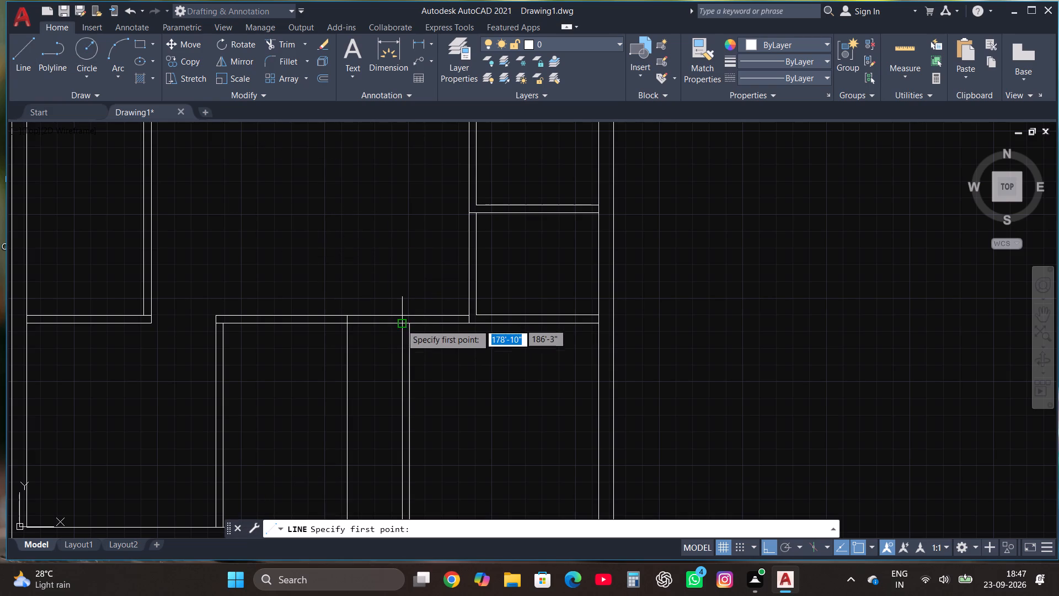
click(401, 322)
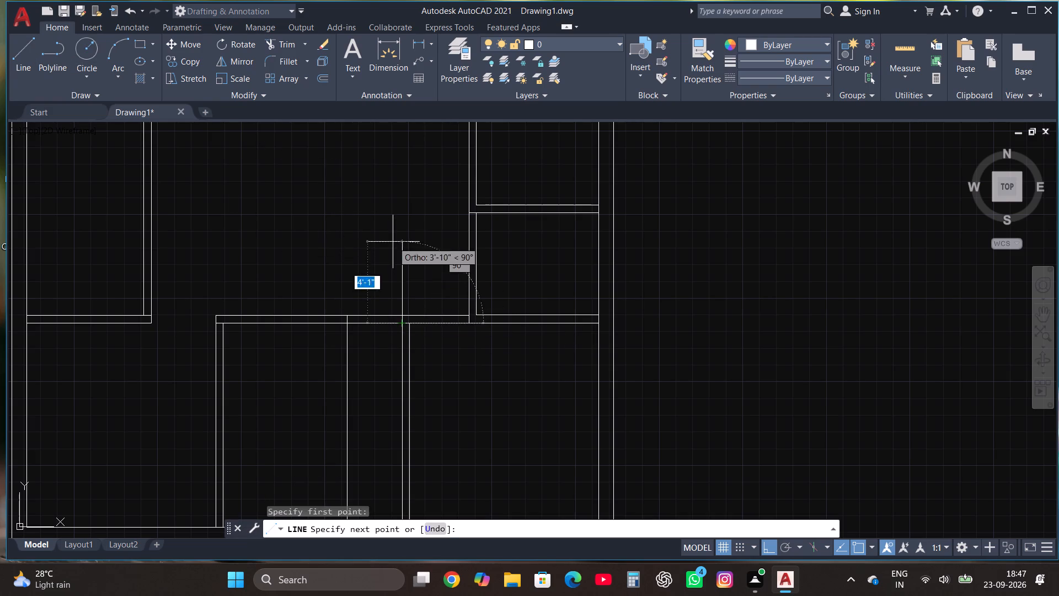
click(393, 241)
click(270, 41)
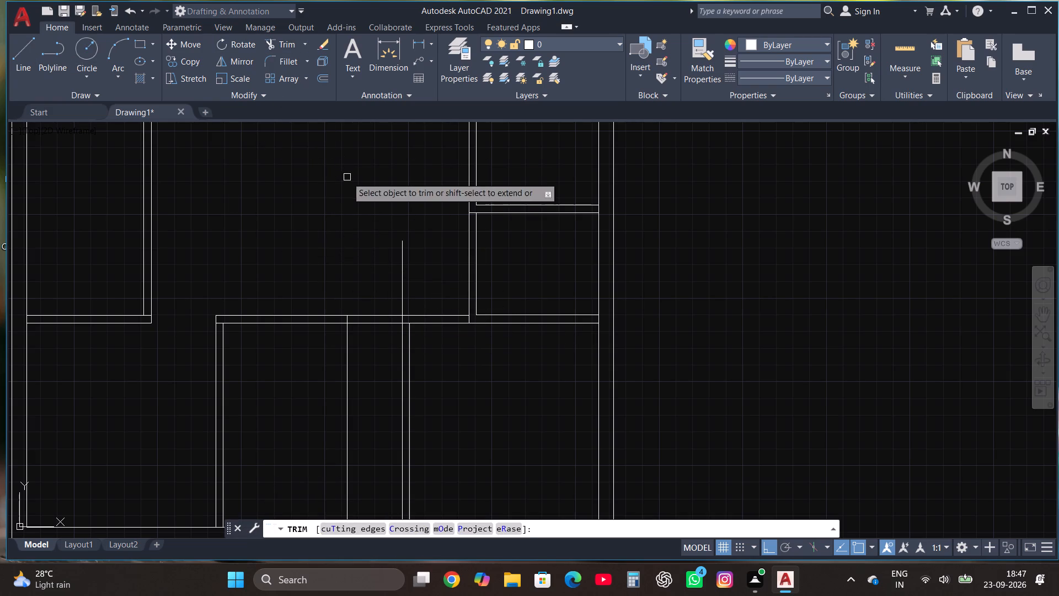
click(398, 268)
click(411, 278)
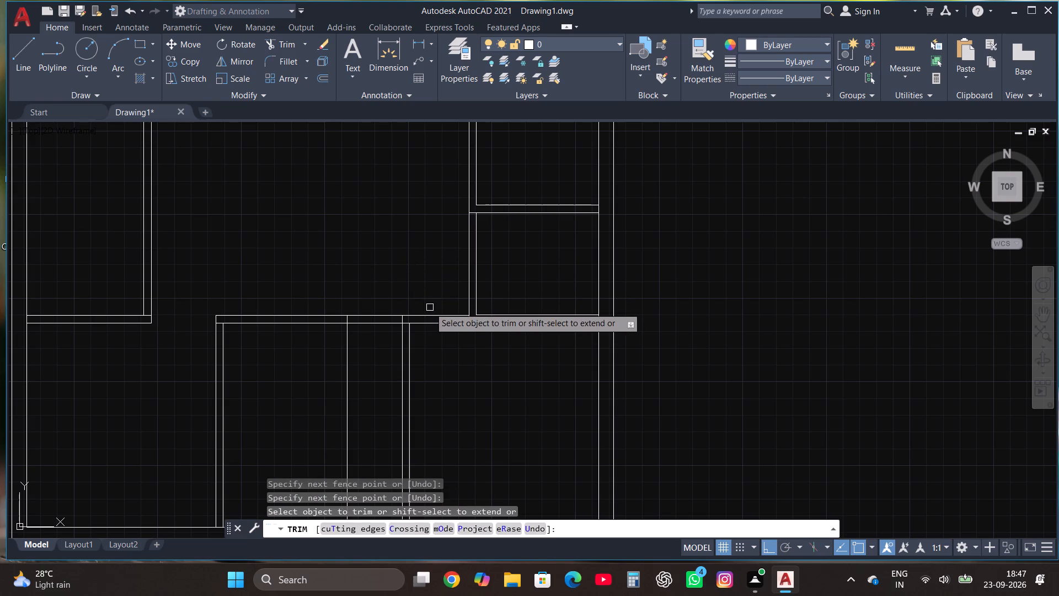
Continue the right lower partition's right face up through the wall, trim both wall lines across to the right rooms, and trim the projecting end.
click(430, 307)
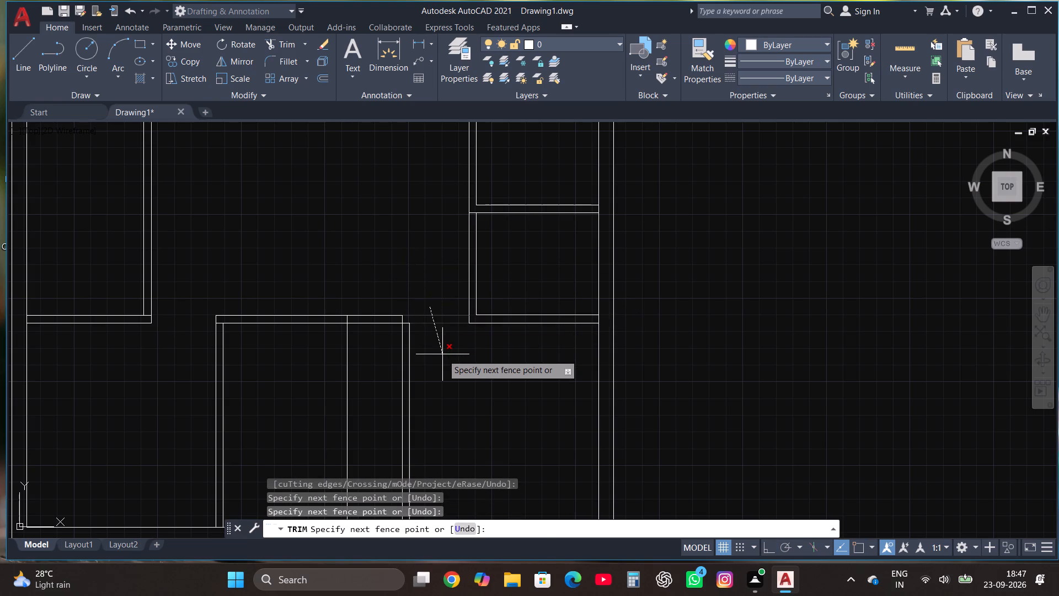
click(432, 272)
scroll(426, 301, up, 2)
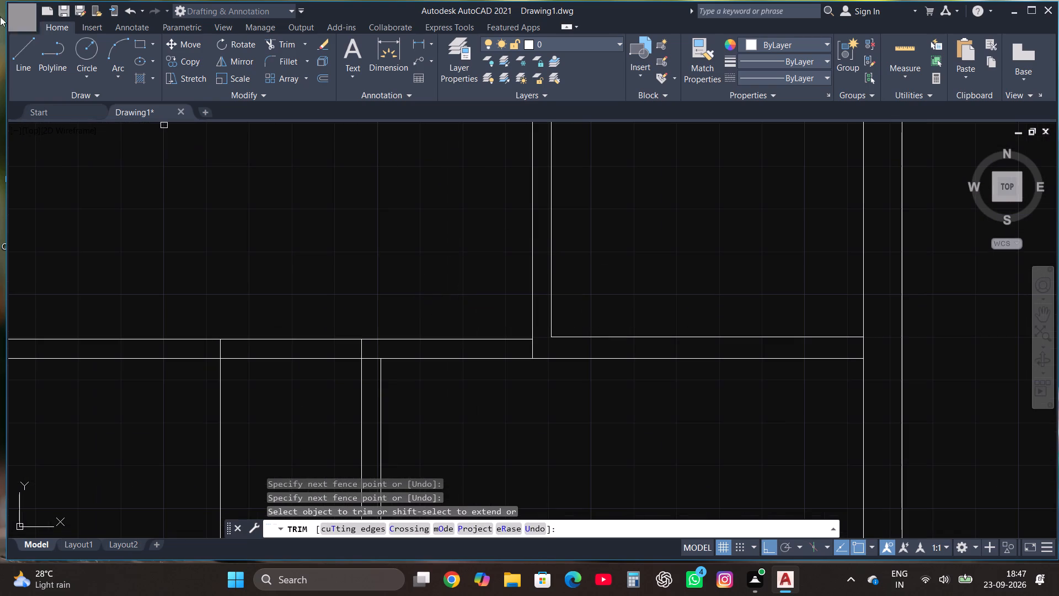
click(23, 55)
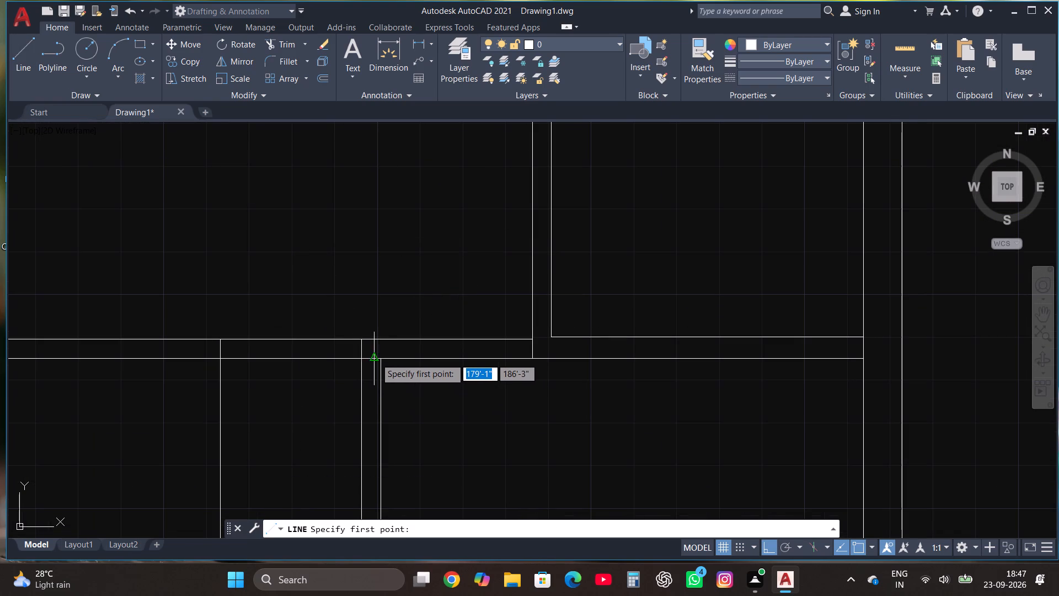
click(381, 361)
click(382, 297)
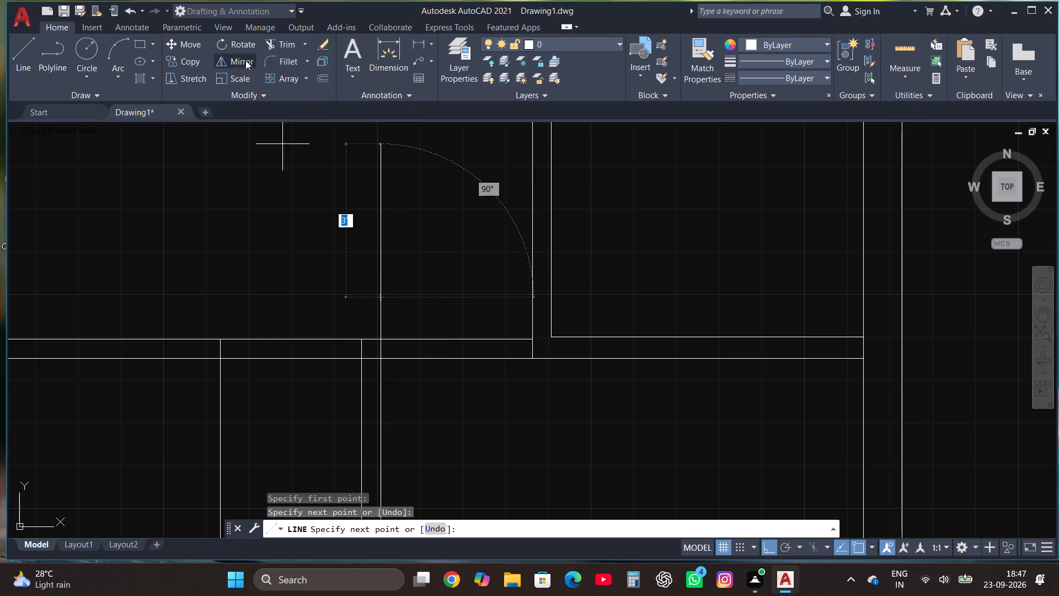
click(277, 44)
click(429, 367)
click(429, 298)
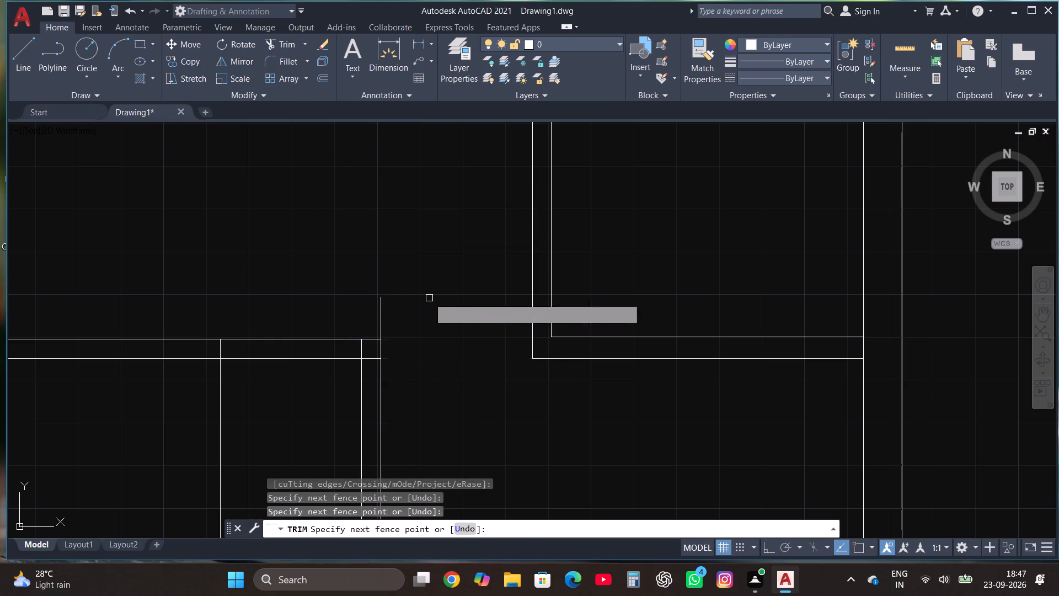
click(382, 313)
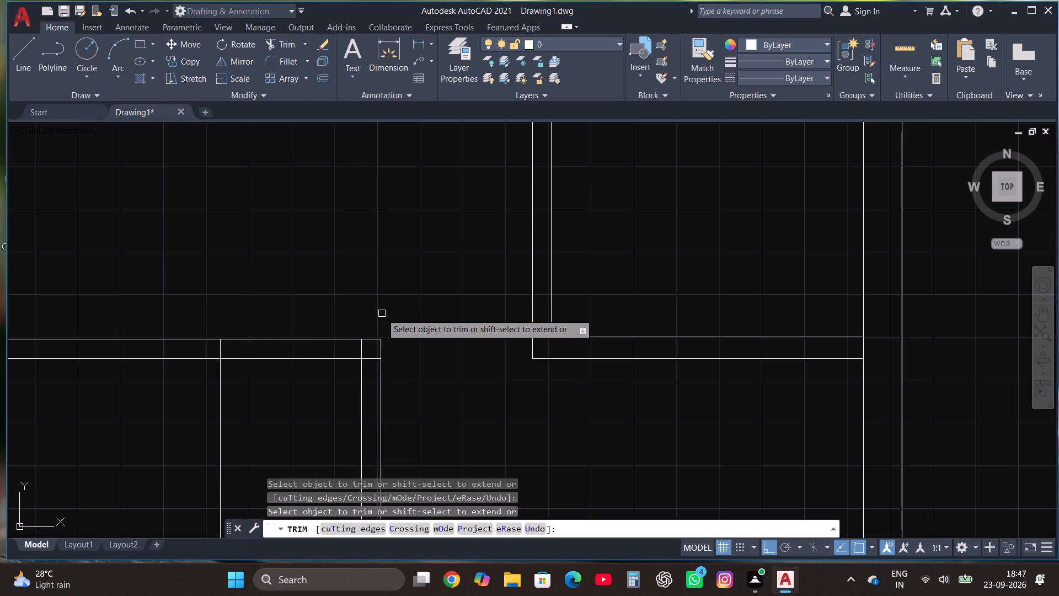
scroll(401, 300, down, 2)
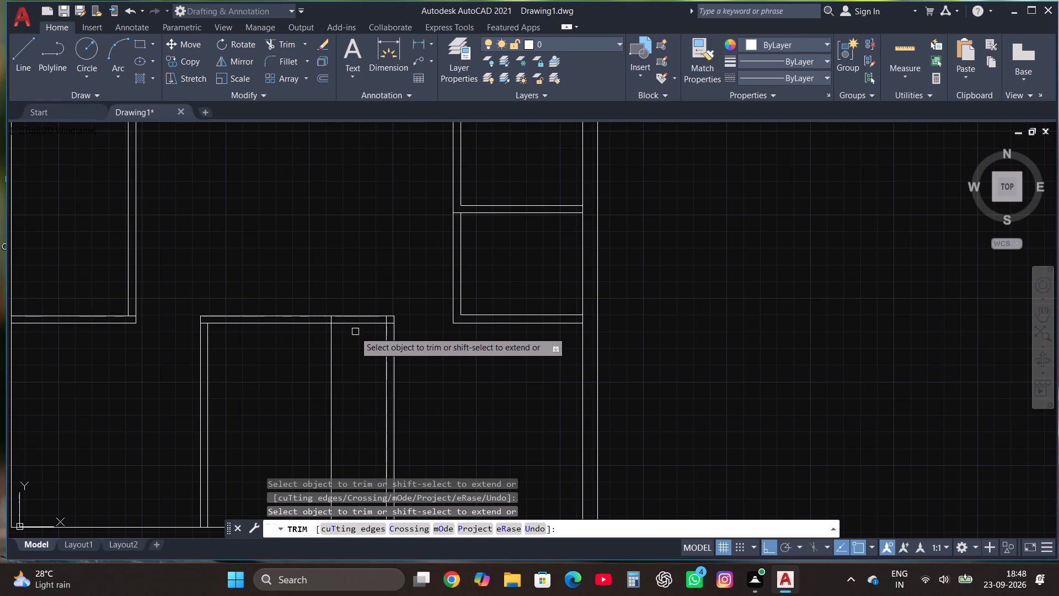
scroll(371, 242, down, 2)
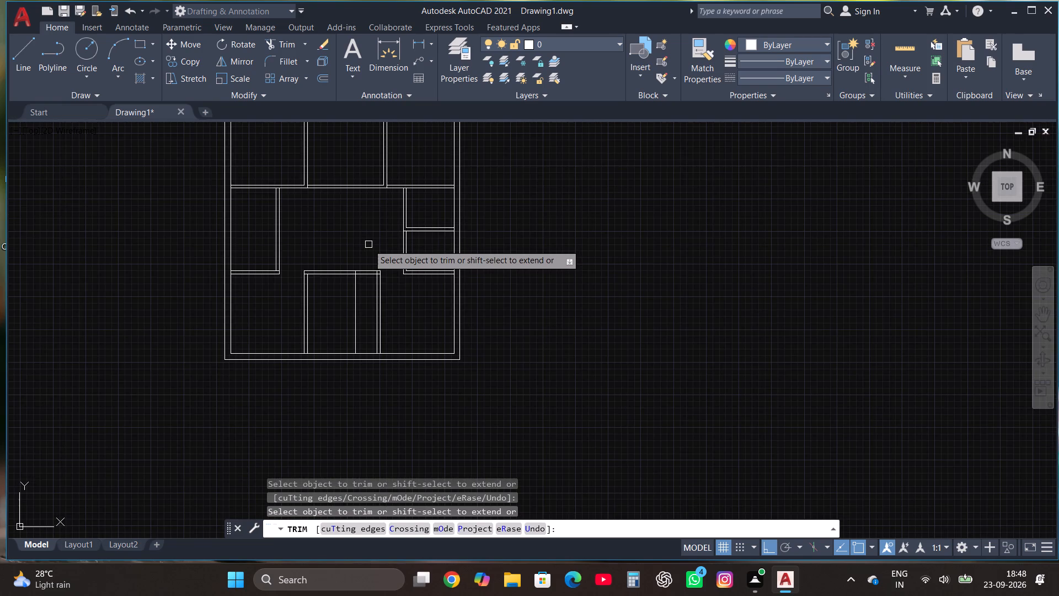
scroll(368, 244, up, 1)
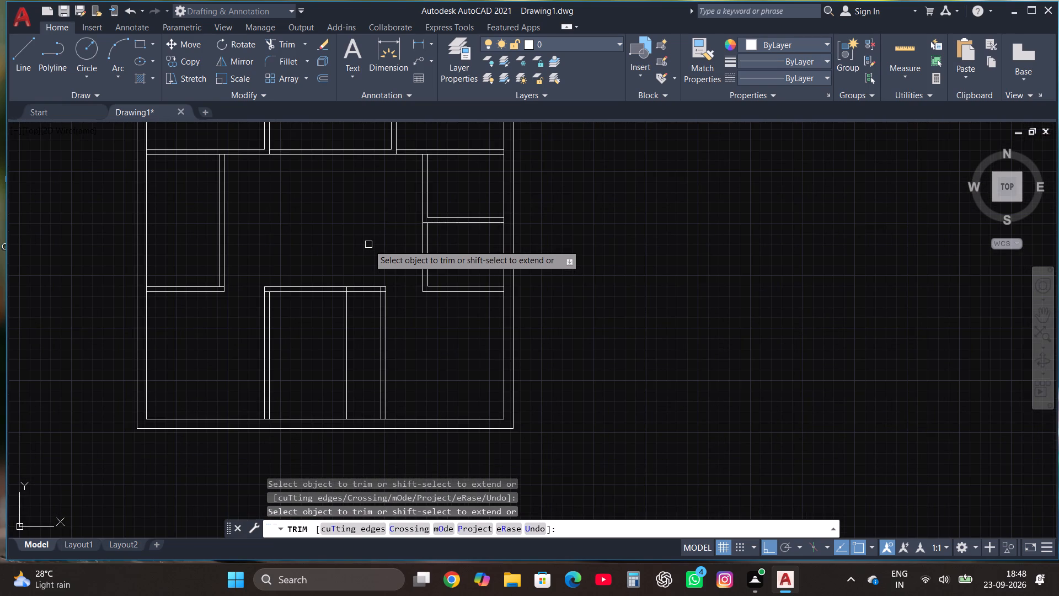
key(Escape)
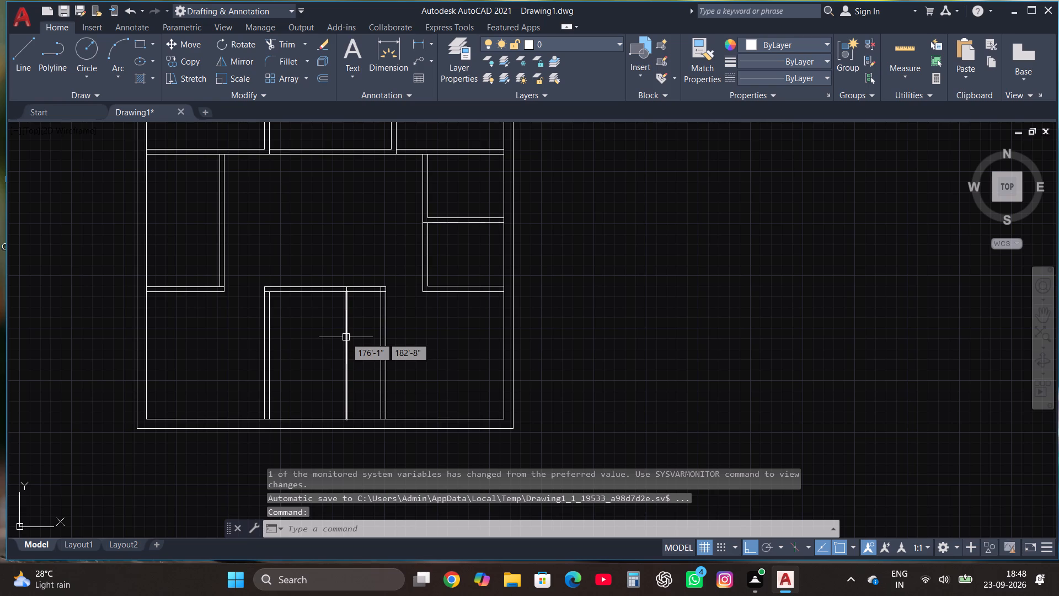
Move the single vertical line between the two lower partitions about 5" to the left.
click(346, 337)
scroll(351, 354, up, 1)
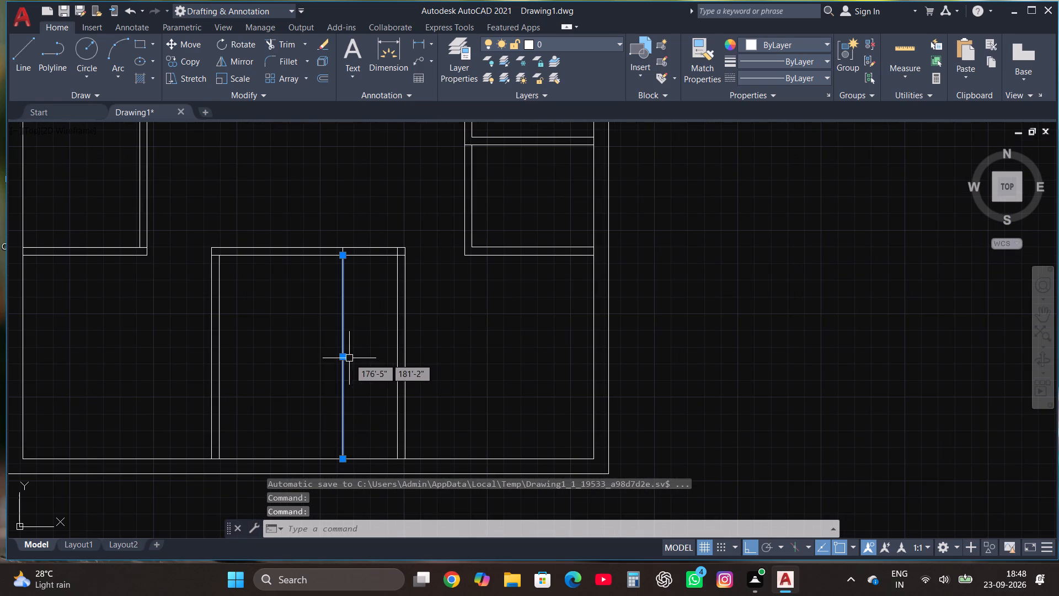
click(343, 360)
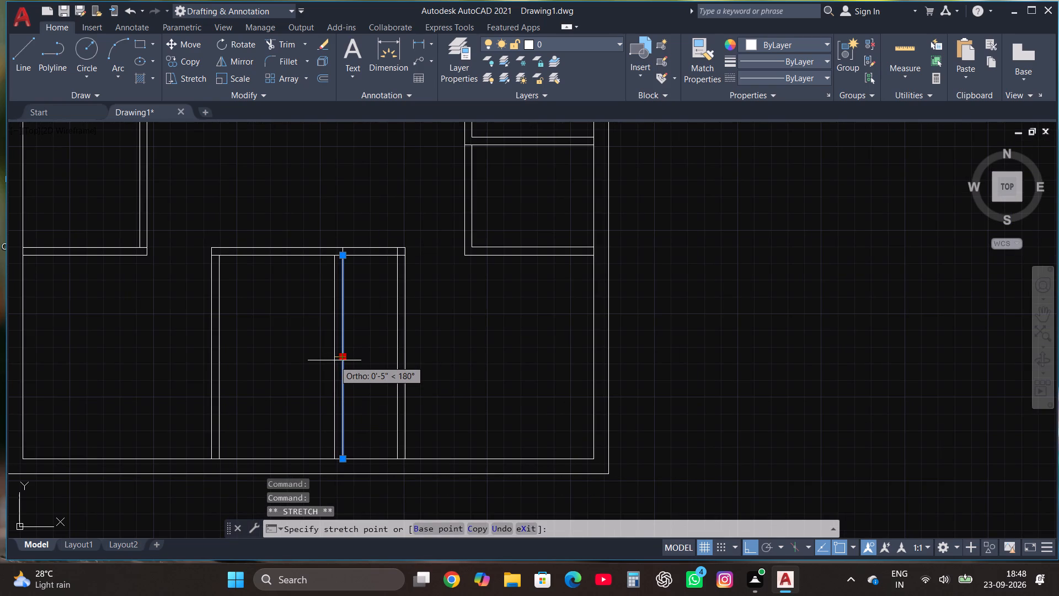
click(334, 360)
scroll(426, 365, down, 1)
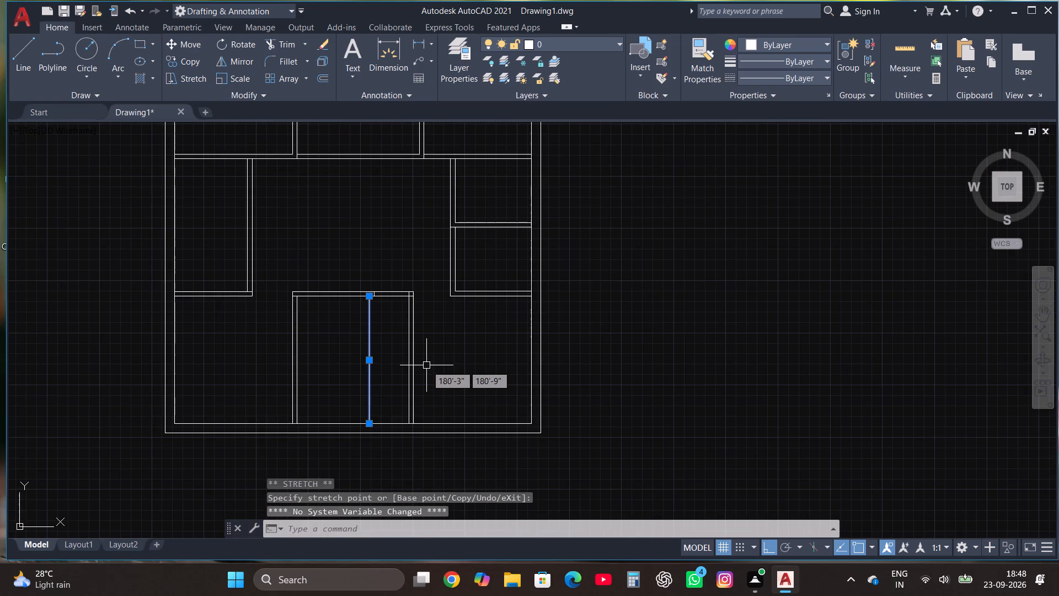
key(Escape)
Delete the short vertical segment left inside the horizontal wall between the two lower partitions.
scroll(370, 286, up, 3)
click(387, 316)
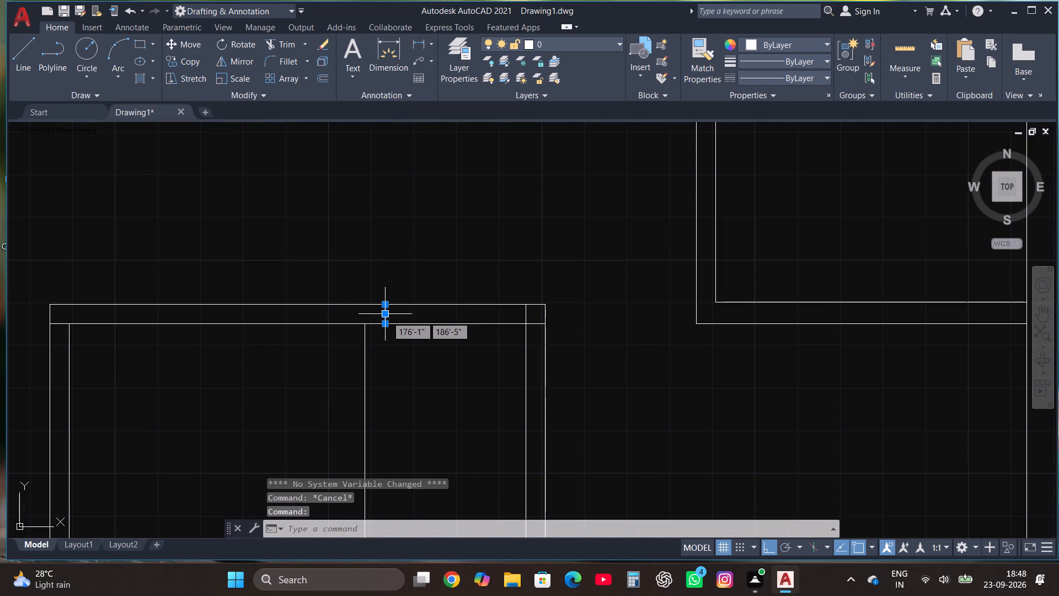
key(Delete)
Draw a line 3' down from the top end of the middle room's single vertical line, continuing horizontally toward the left partition.
scroll(387, 316, down, 3)
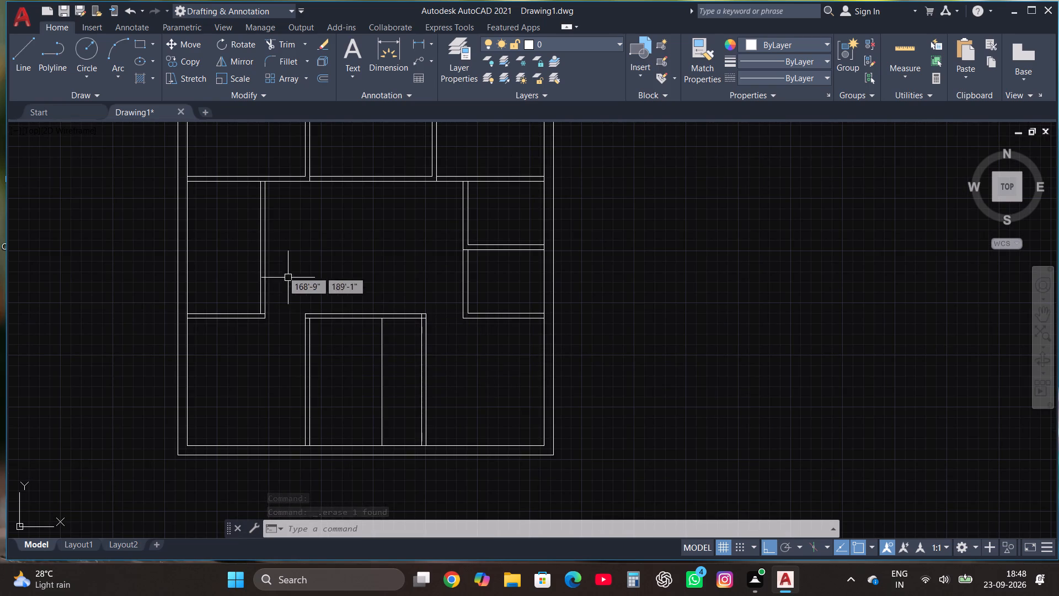
click(23, 57)
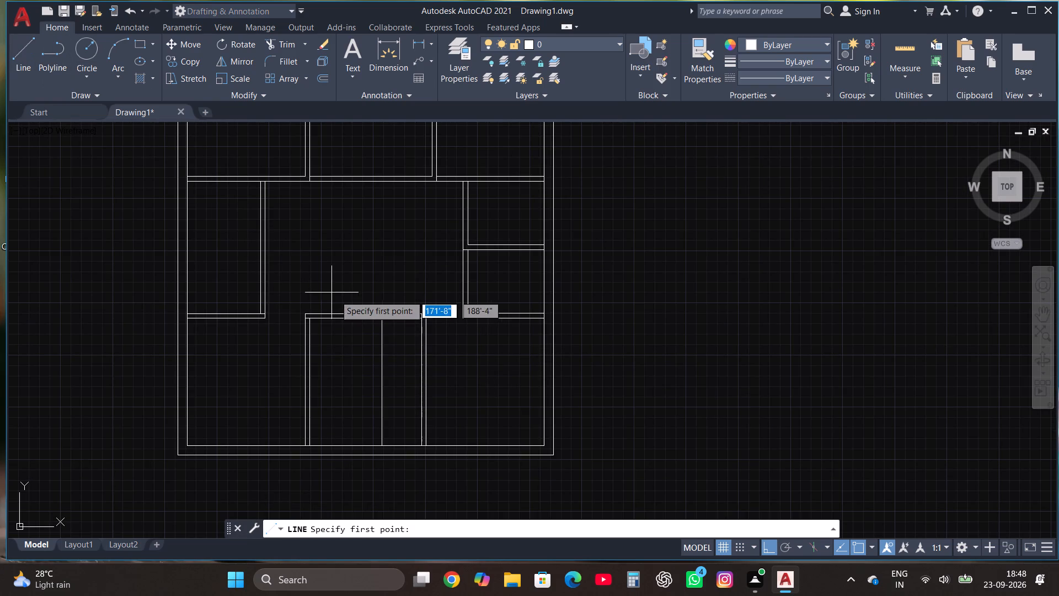
scroll(353, 283, up, 2)
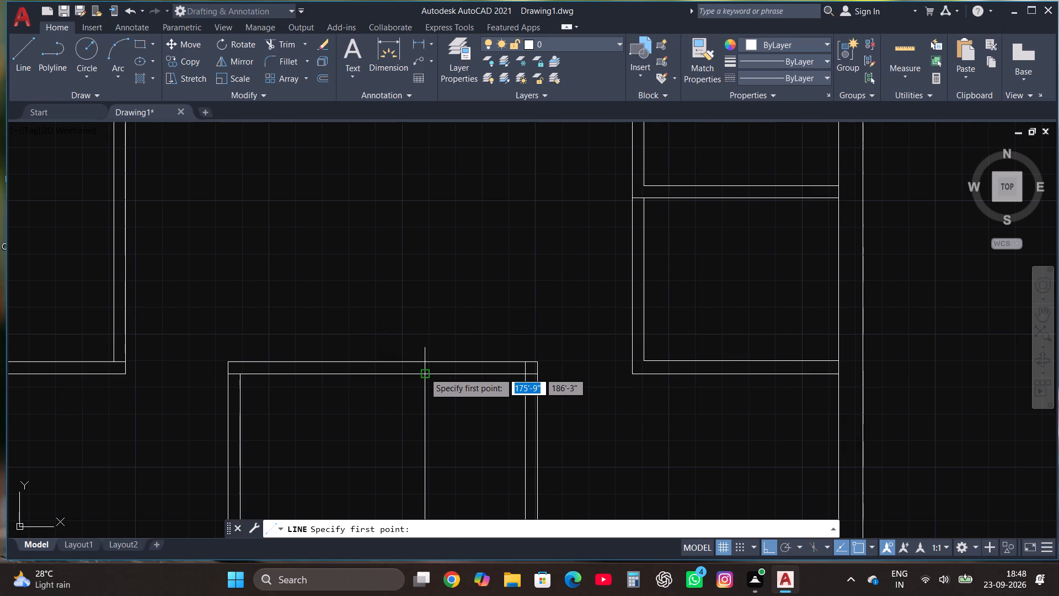
click(426, 372)
text(2')
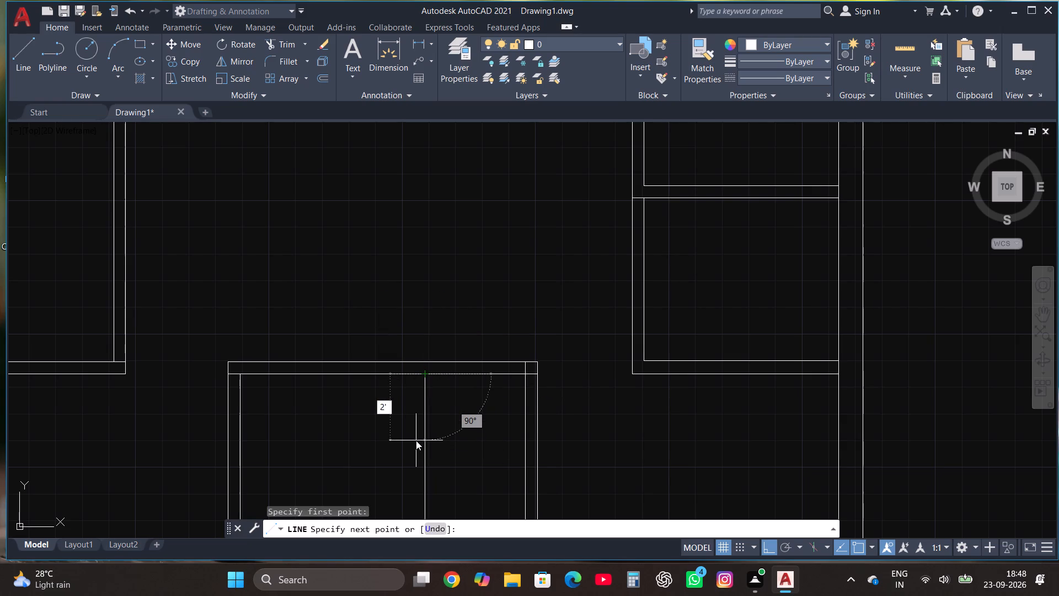
key(BackSpace)
key(BackSpace)
text(3')
key(Return)
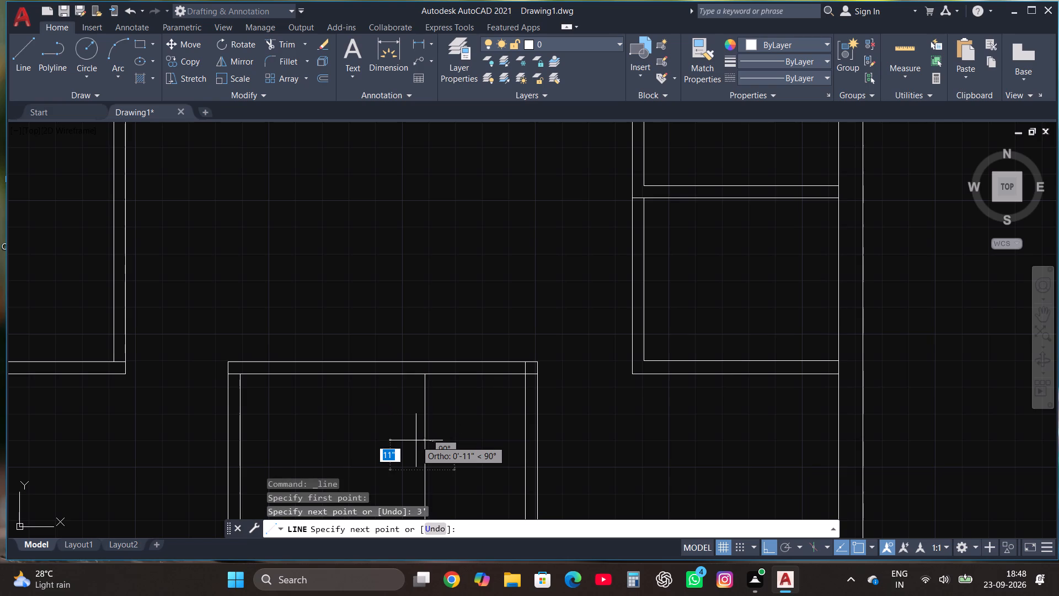
scroll(331, 443, down, 3)
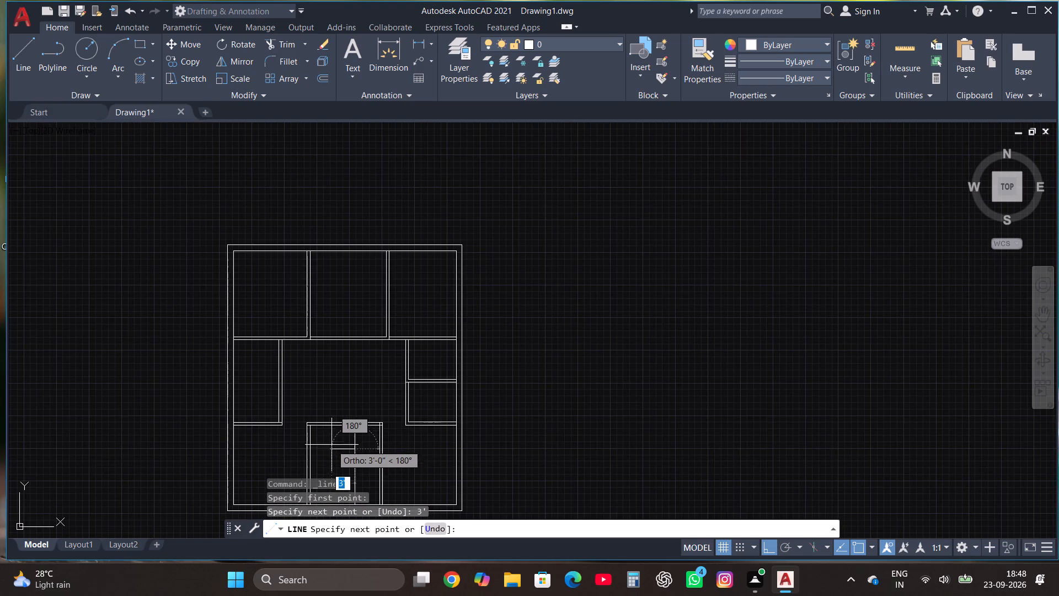
click(324, 455)
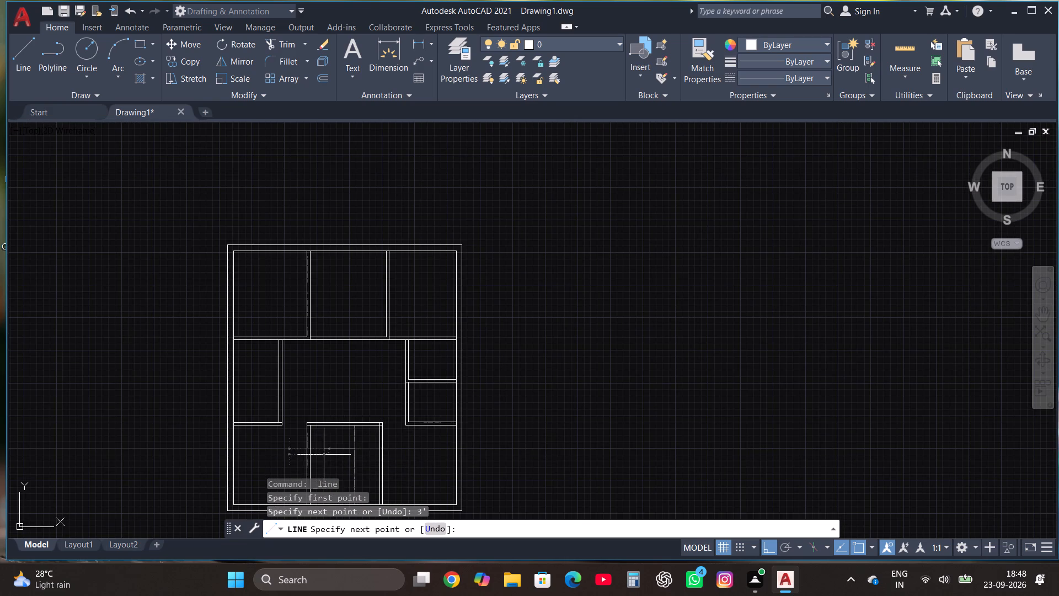
key(Escape)
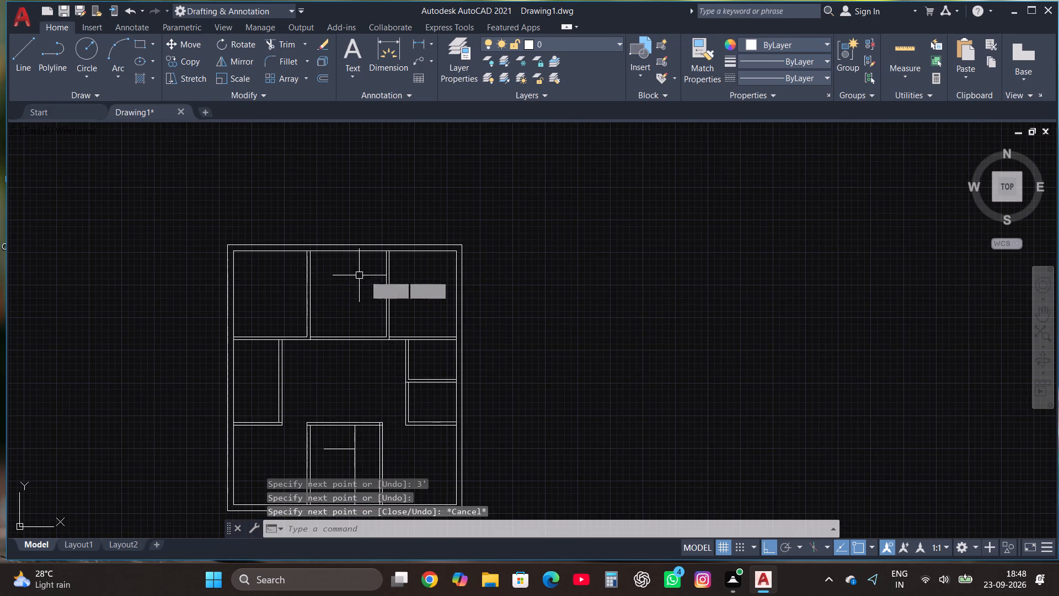
Draw a line 3' up from the bottom end of the single vertical line, continuing horizontally toward the left partition.
scroll(372, 273, down, 2)
scroll(366, 400, up, 2)
scroll(356, 278, up, 2)
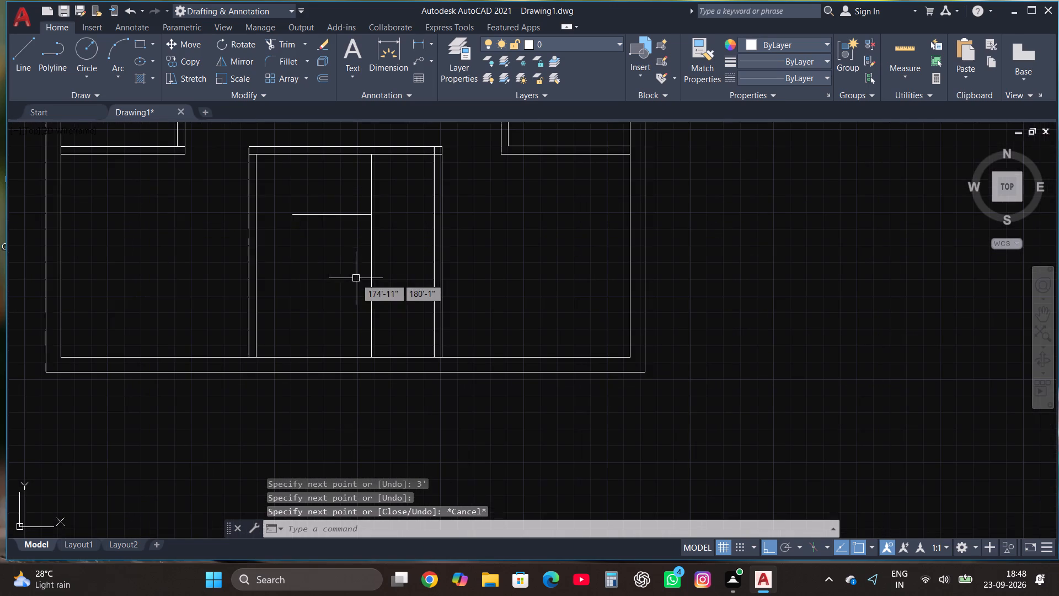
click(27, 48)
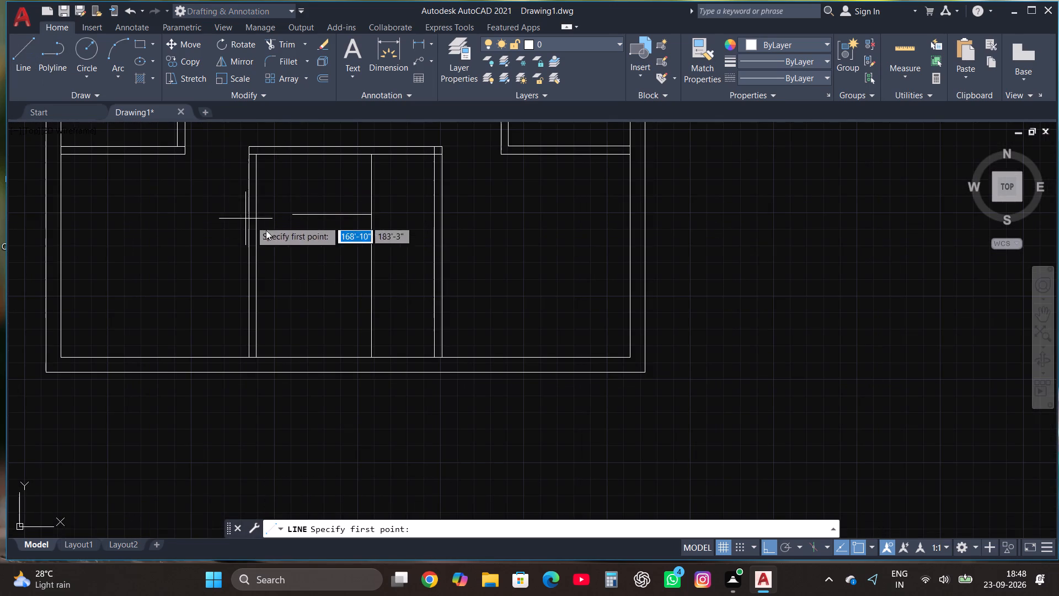
click(370, 355)
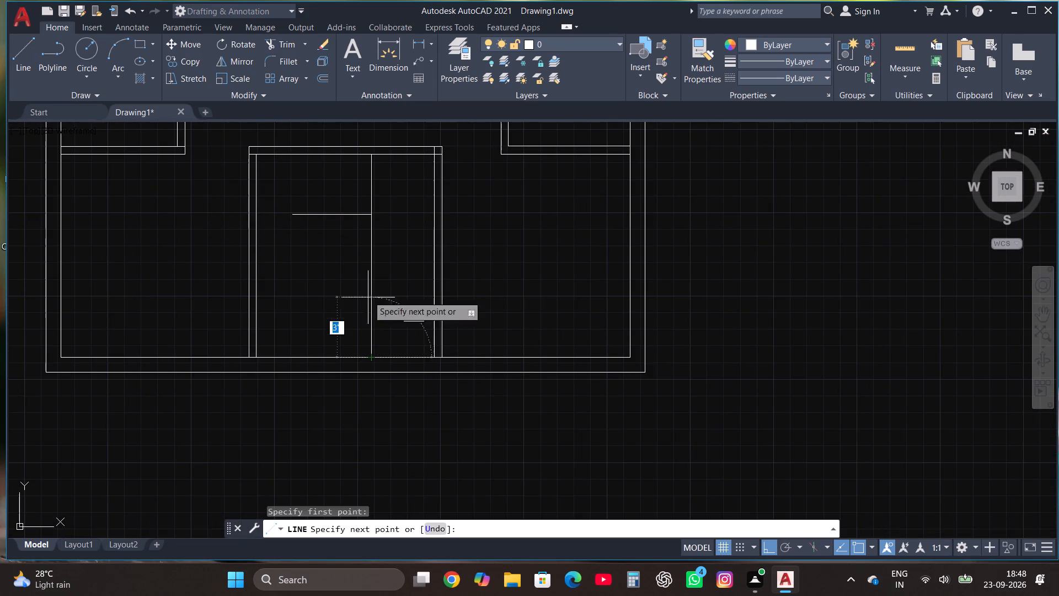
text(3')
key(Return)
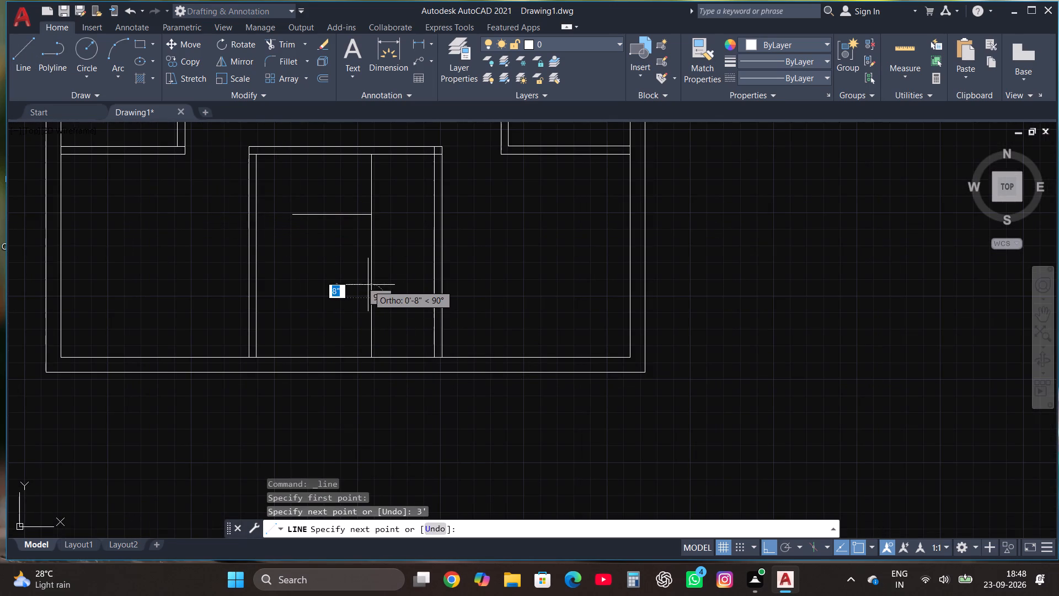
click(292, 330)
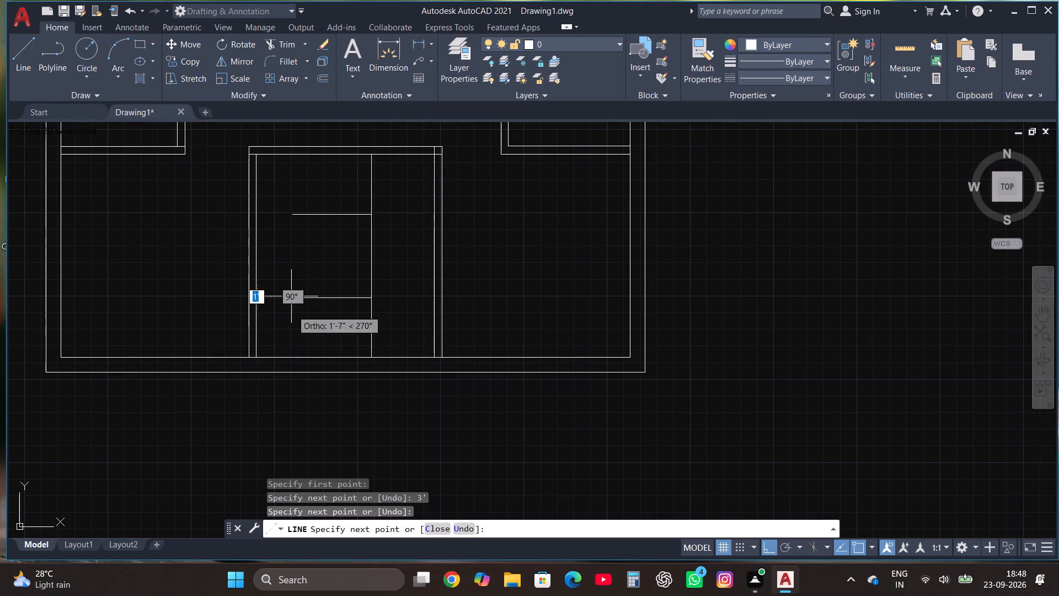
Draw a line 3' along the bottom wall from the left partition's inner face, continuing vertically up past the upper horizontal layout line.
click(18, 51)
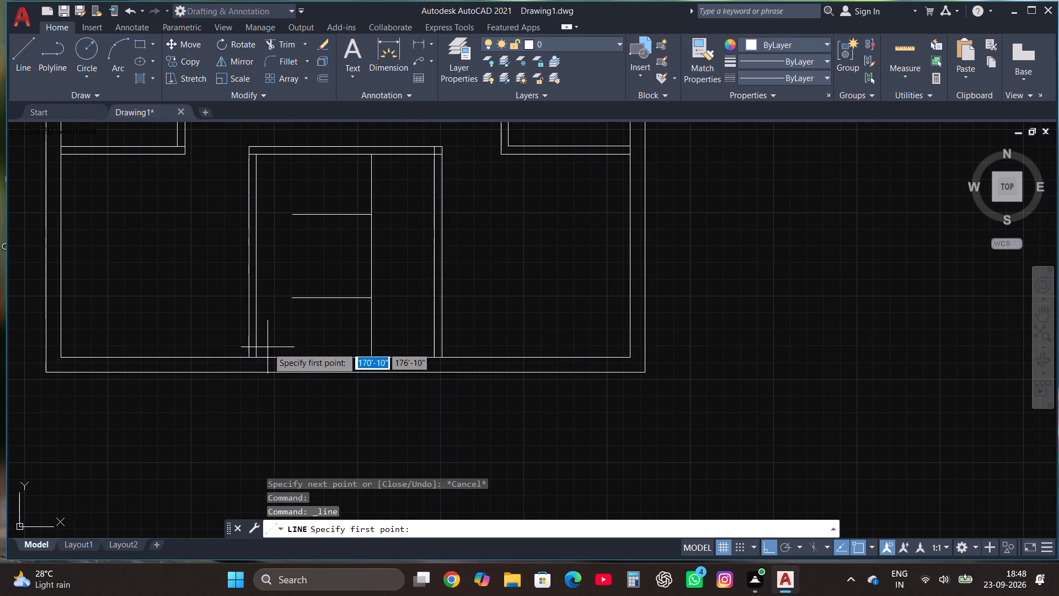
click(254, 360)
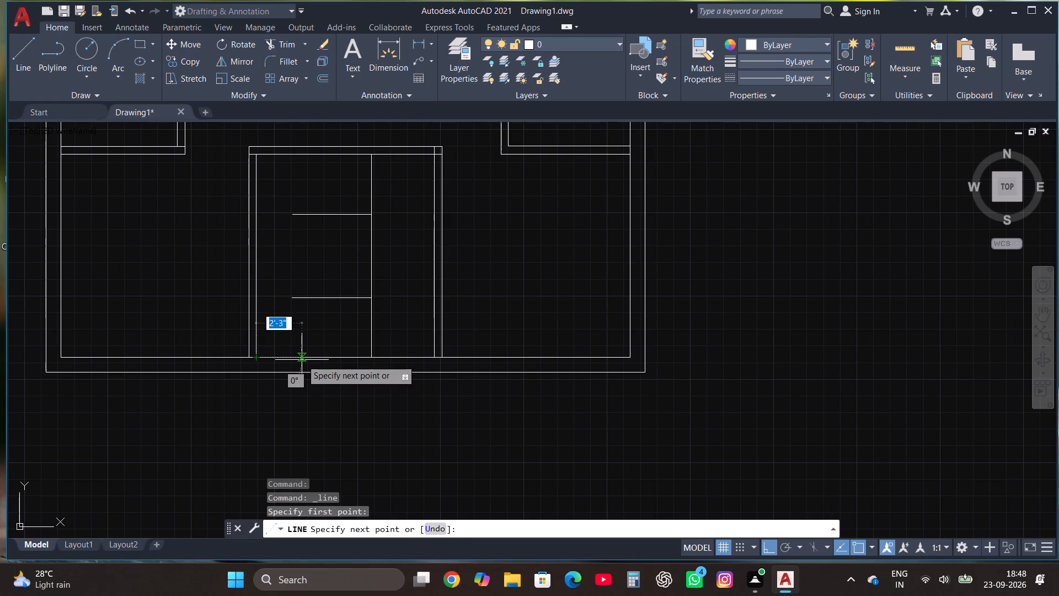
text(3')
key(Return)
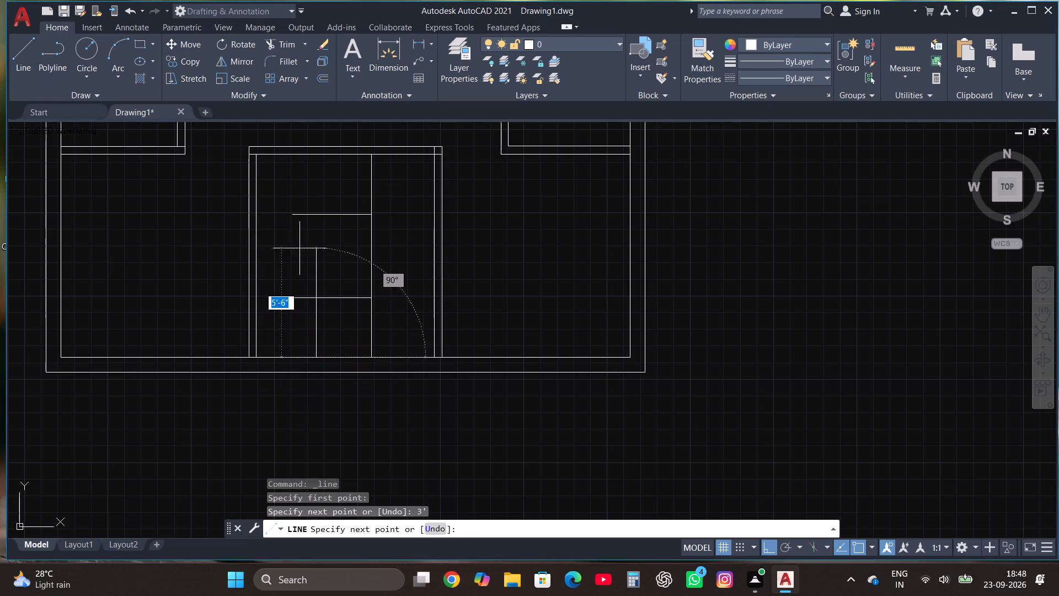
click(296, 192)
Trim the overhanging ends where the new vertical line crosses the two horizontal layout lines.
click(291, 45)
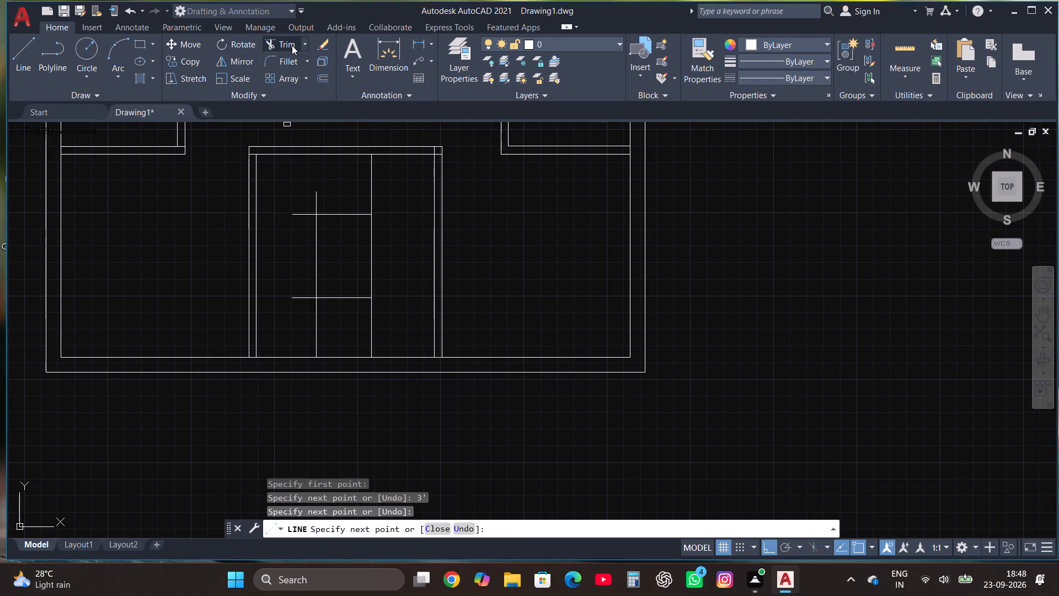
click(313, 197)
click(297, 219)
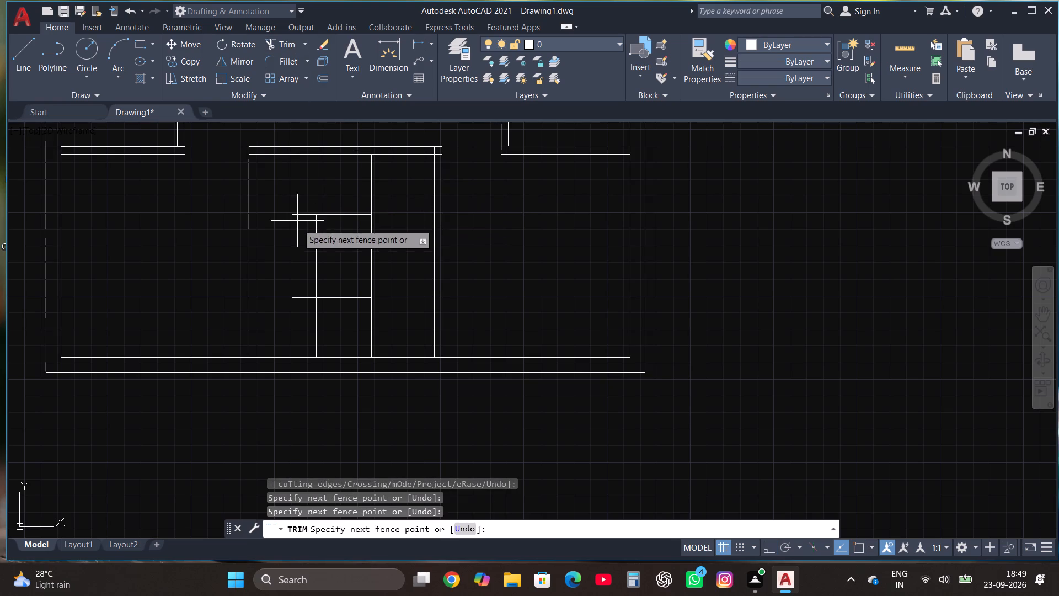
click(297, 316)
drag(297, 294, 298, 284)
click(300, 203)
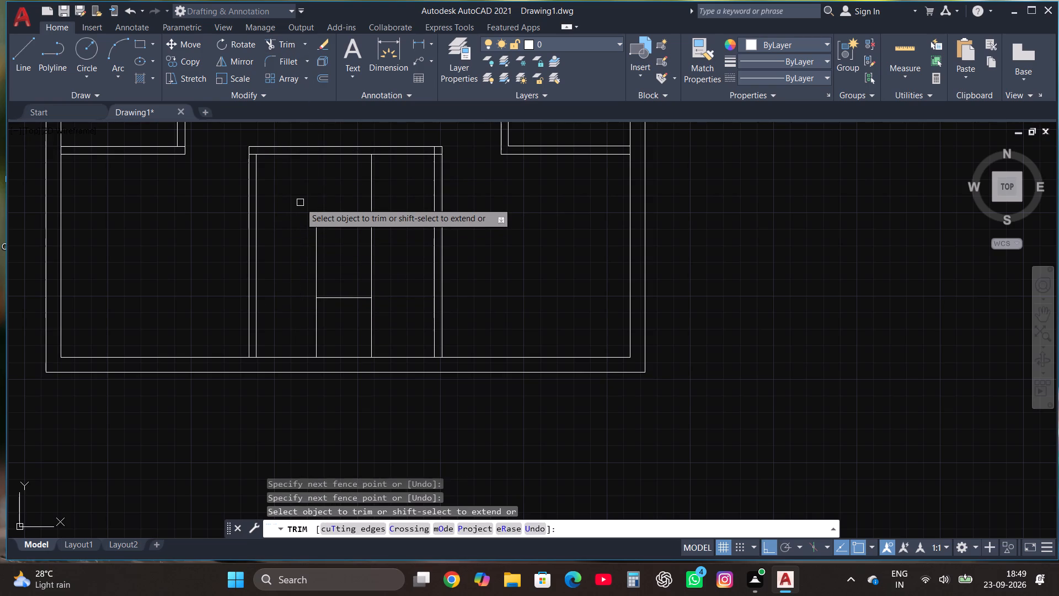
key(Escape)
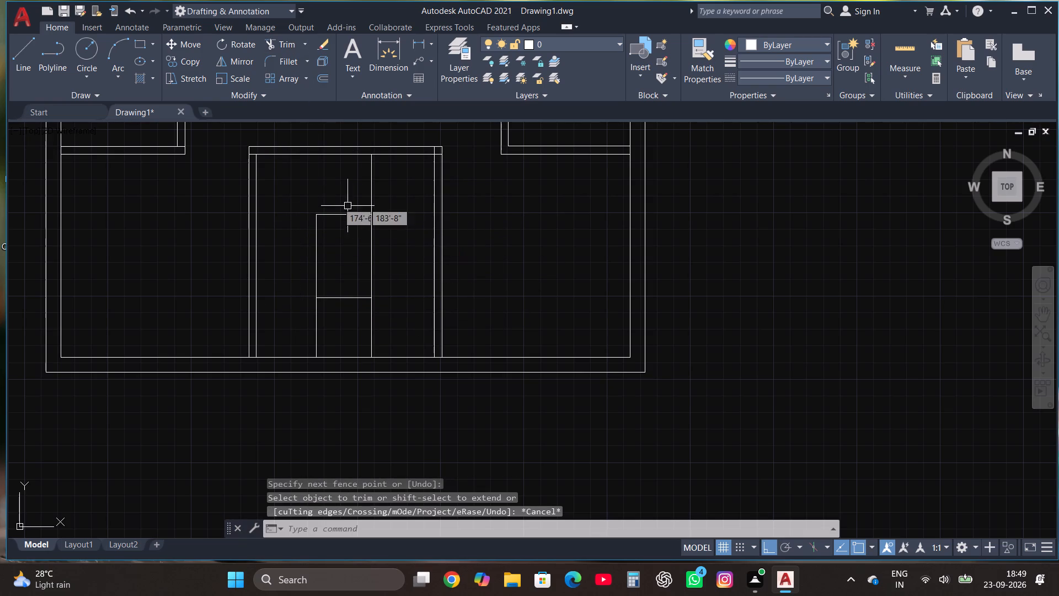
Draw a vertical line from the top end of the new vertical line up into the middle room's upper wall.
click(20, 54)
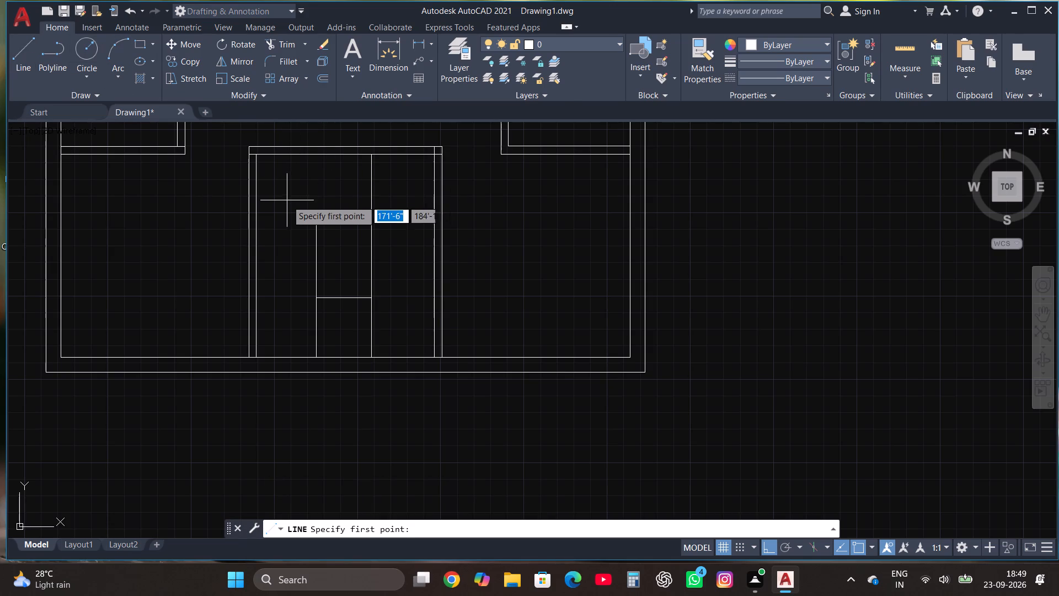
click(314, 211)
scroll(313, 139, up, 2)
click(314, 167)
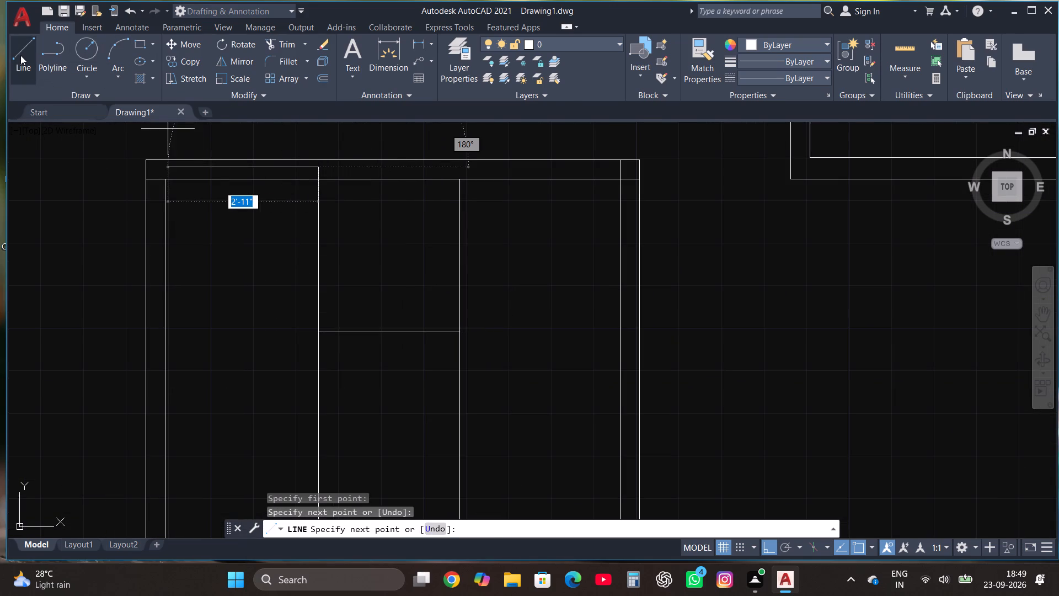
Draw horizontal lines from the left ends of both horizontal layout lines into the left partition.
click(20, 54)
scroll(350, 243, down, 1)
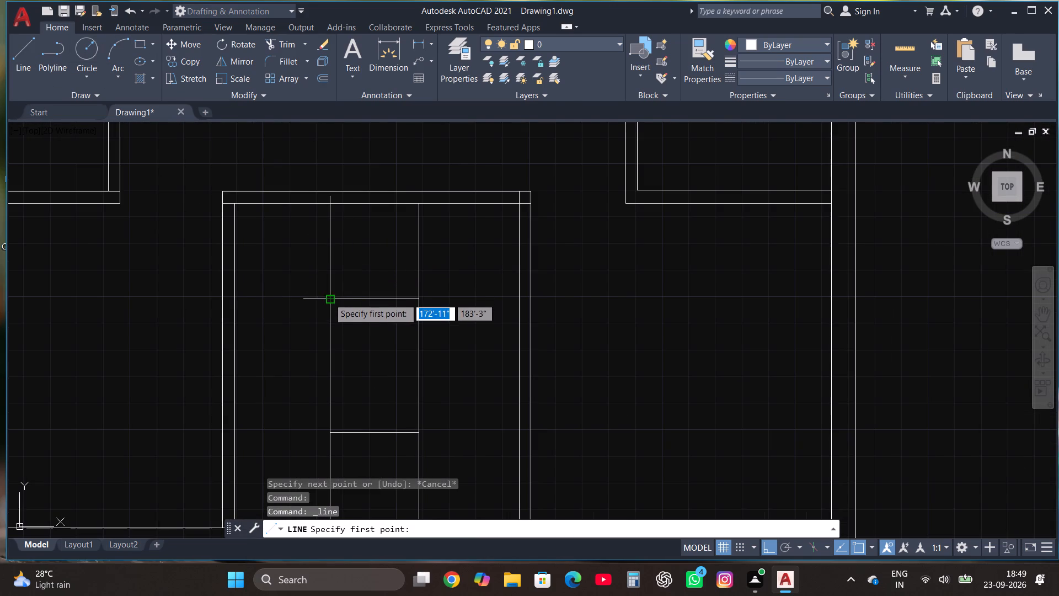
click(329, 298)
scroll(248, 300, up, 2)
click(195, 294)
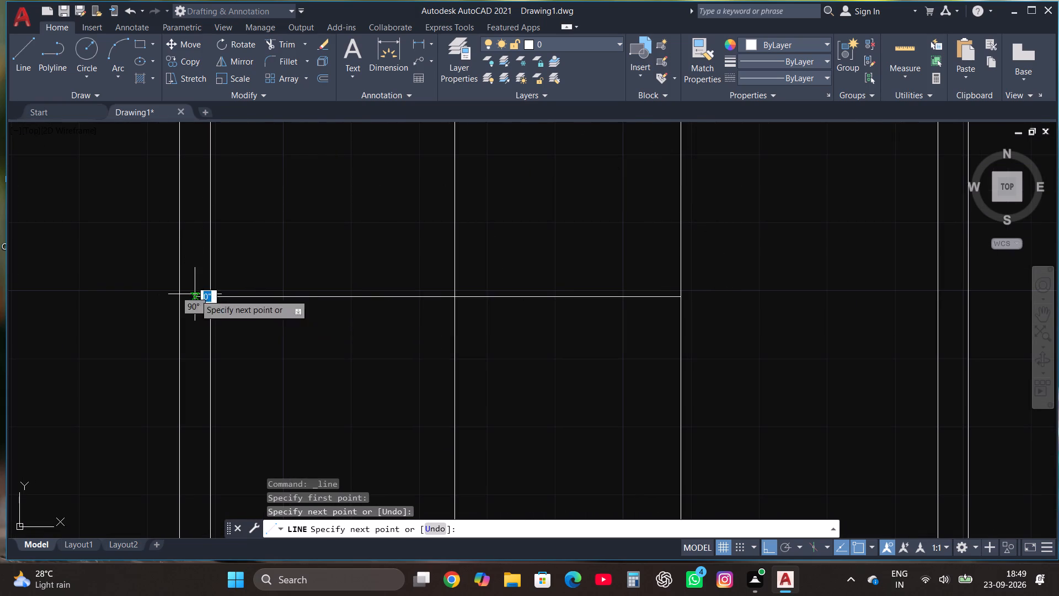
click(21, 47)
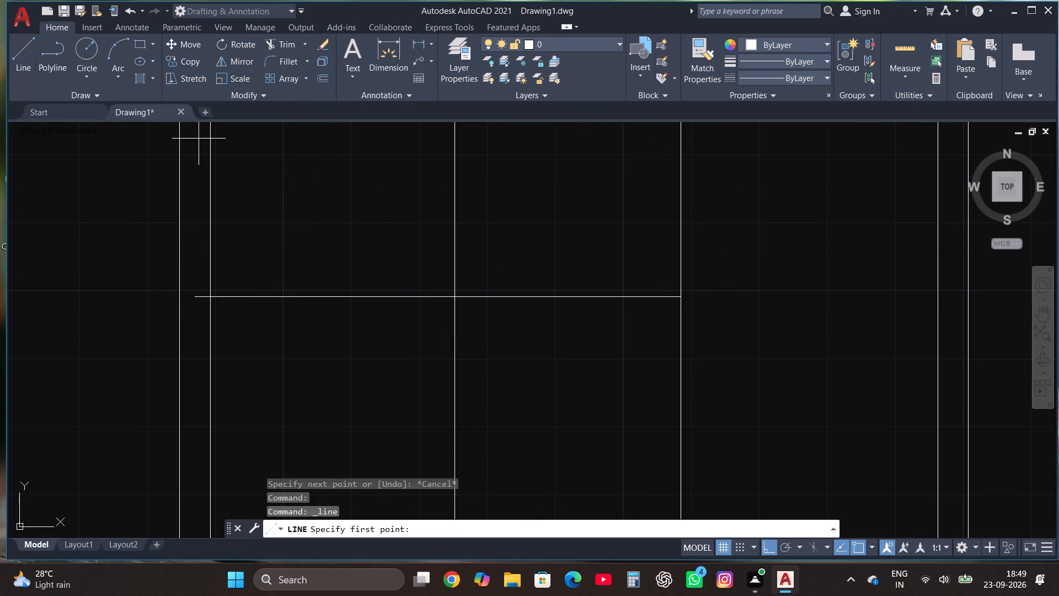
scroll(402, 263, down, 3)
scroll(410, 355, up, 3)
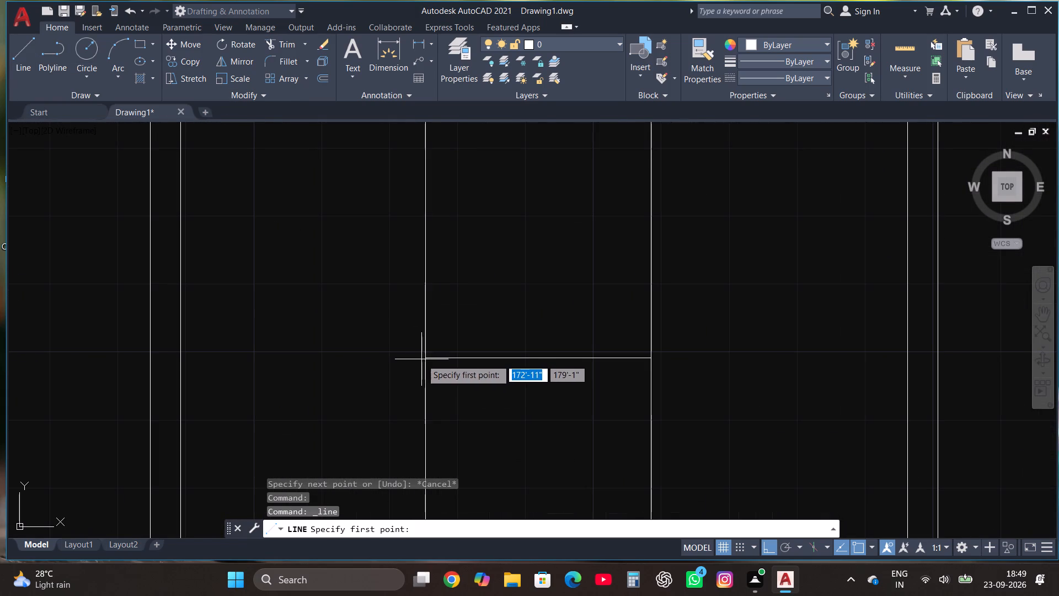
click(423, 360)
click(168, 354)
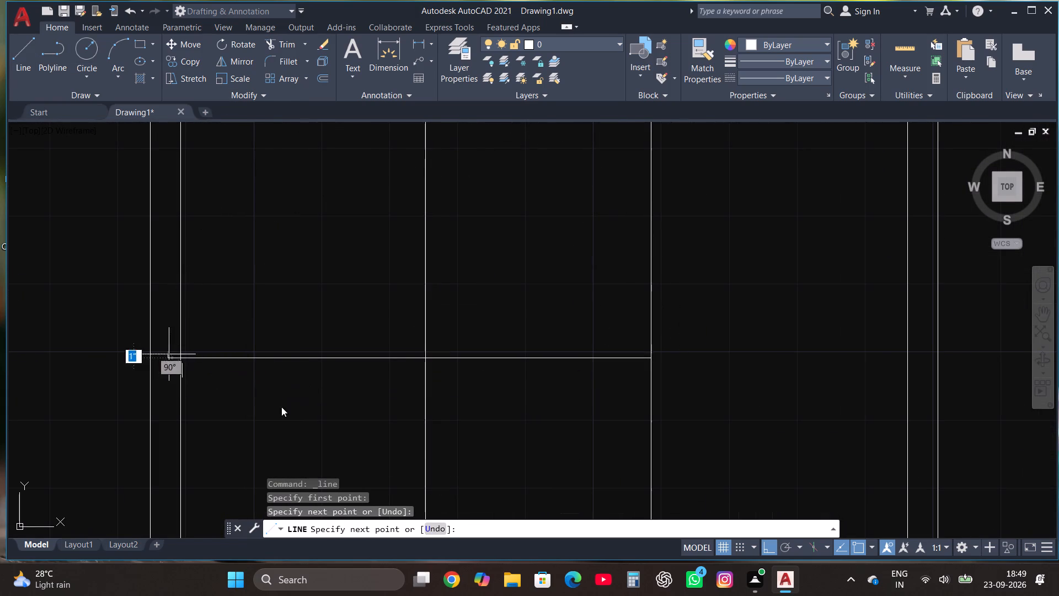
scroll(341, 401, down, 2)
key(Escape)
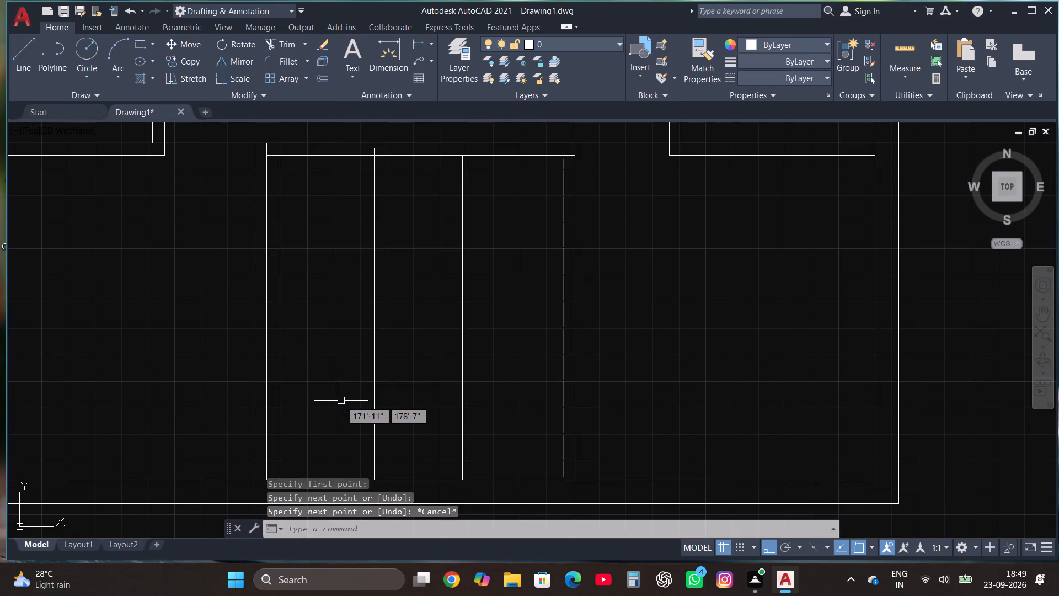
Trim the layout line ends that overhang into the left partition and the middle room's upper wall.
click(289, 44)
scroll(288, 386, up, 2)
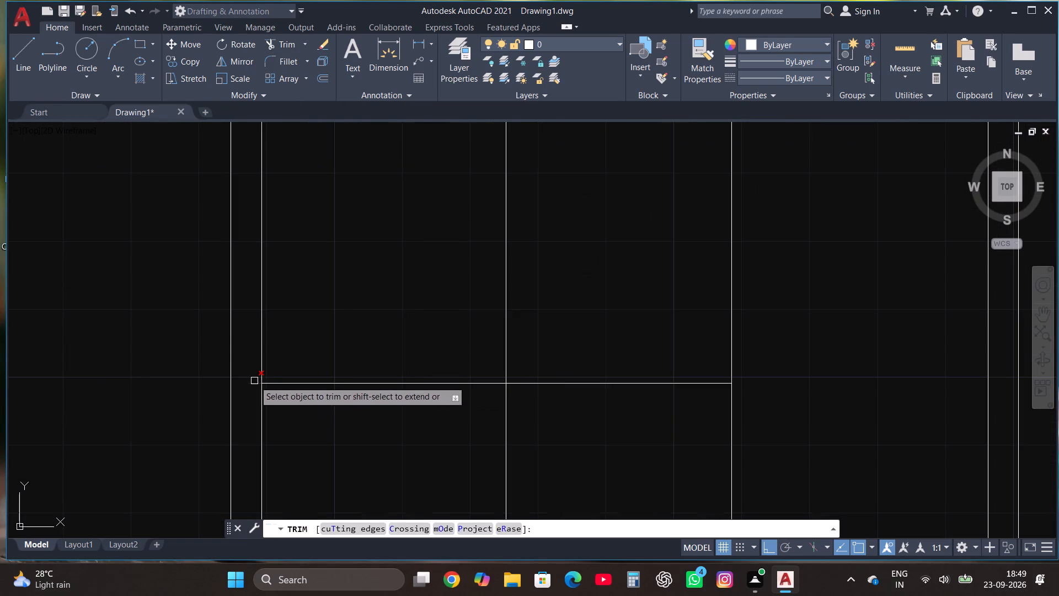
click(252, 388)
click(254, 366)
scroll(651, 355, down, 3)
scroll(563, 271, up, 3)
click(511, 319)
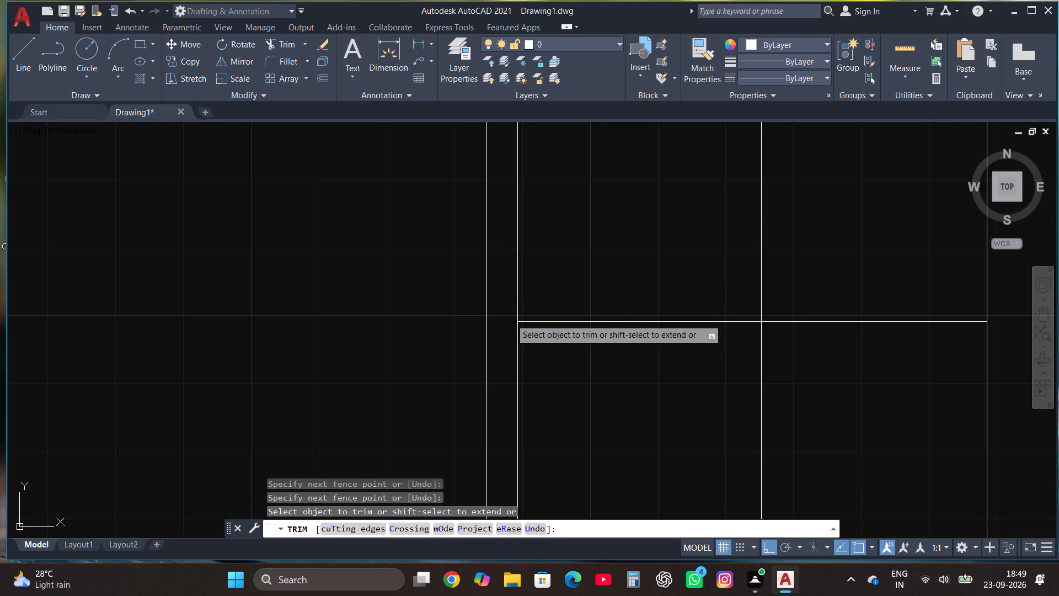
scroll(502, 356, down, 2)
scroll(506, 246, up, 2)
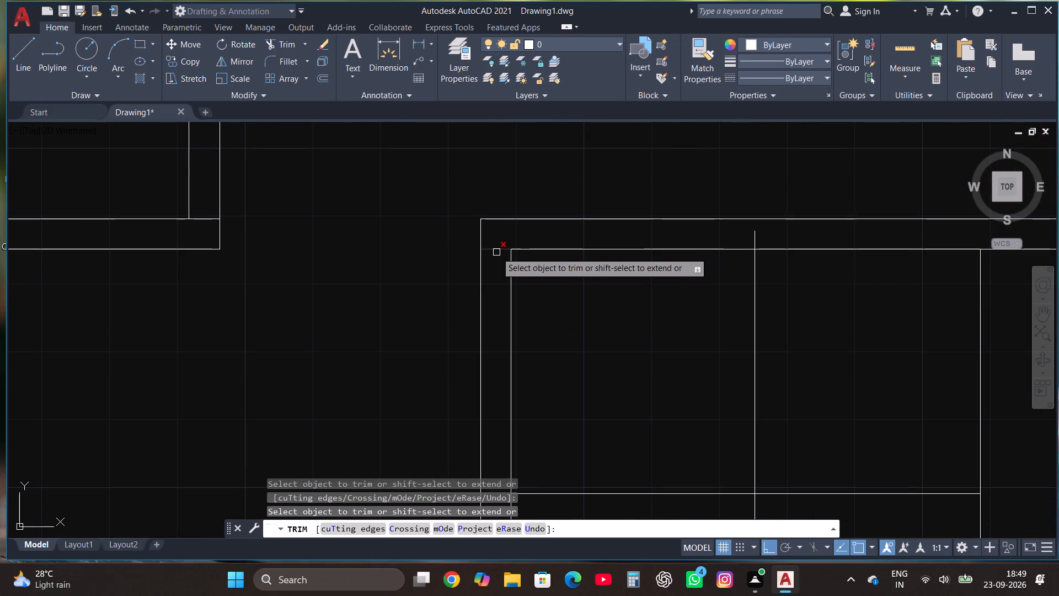
click(496, 252)
click(754, 239)
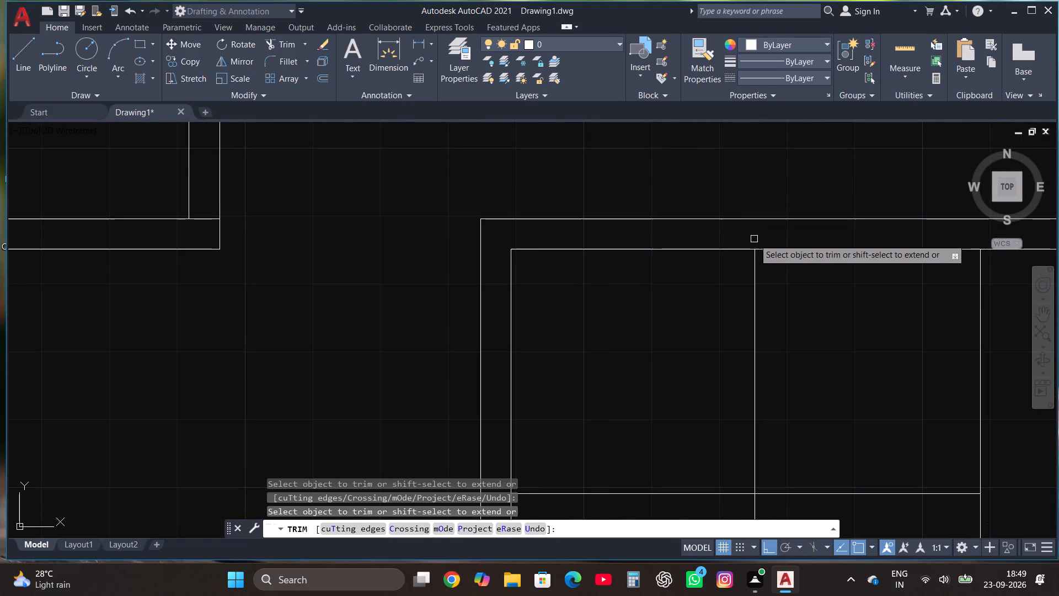
scroll(351, 323, down, 2)
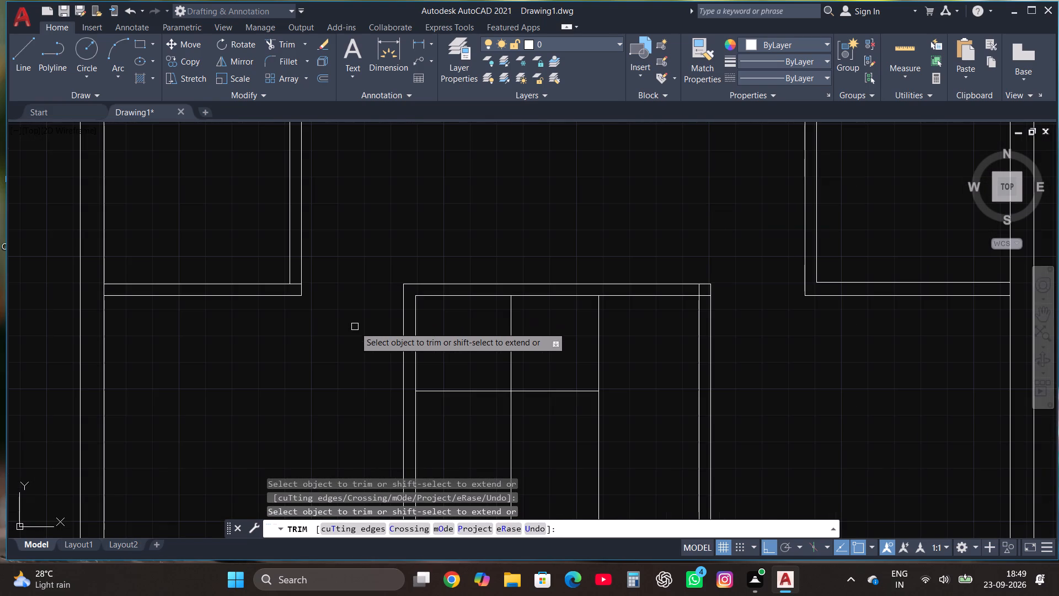
scroll(362, 319, down, 1)
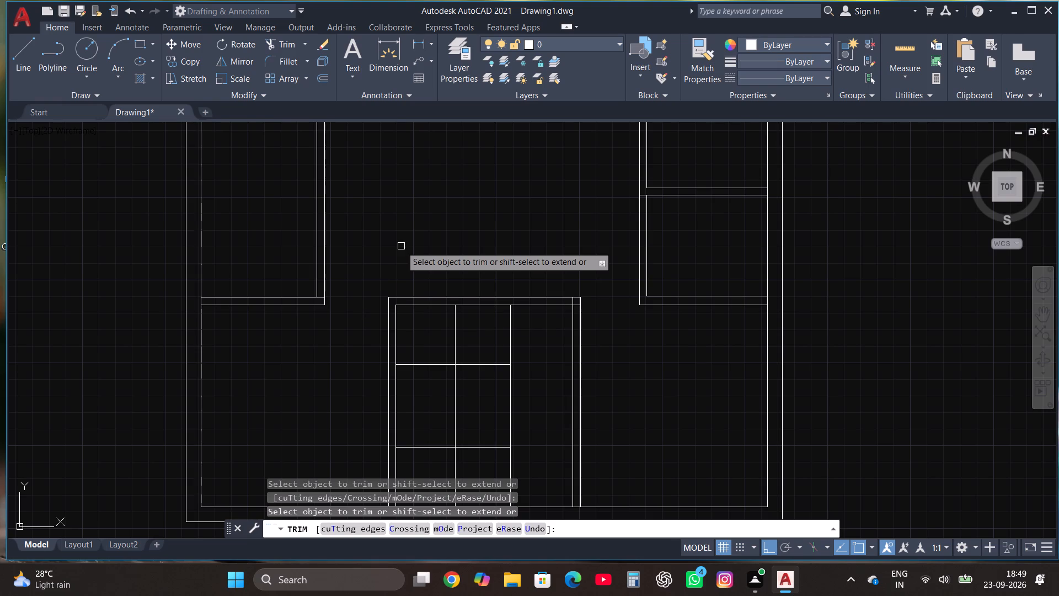
scroll(414, 237, down, 1)
key(Escape)
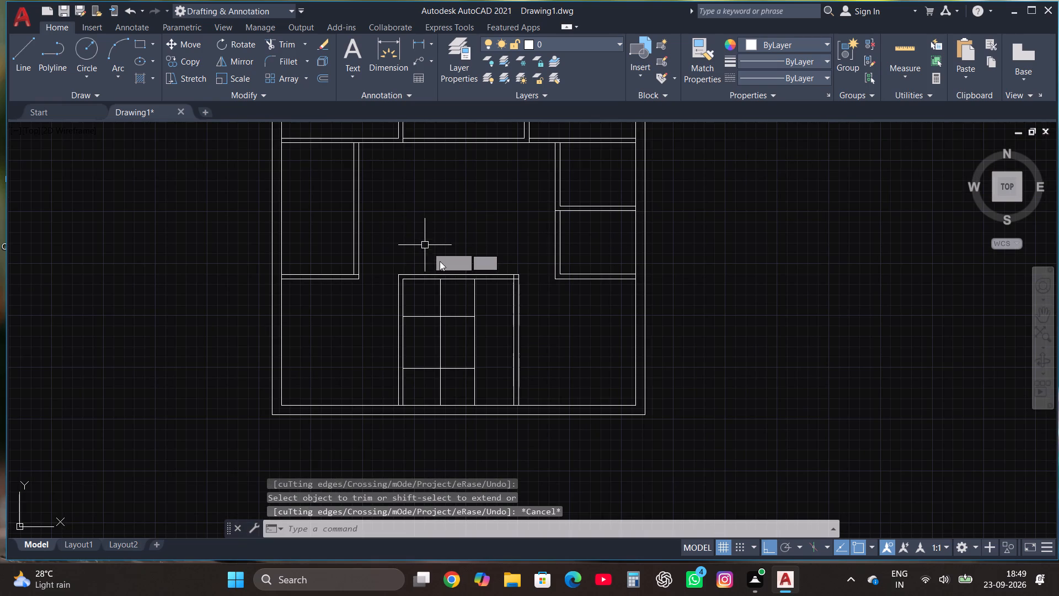
Offset the upper segment of the right vertical layout line three times to the left at 8" spacing.
scroll(472, 312, up, 2)
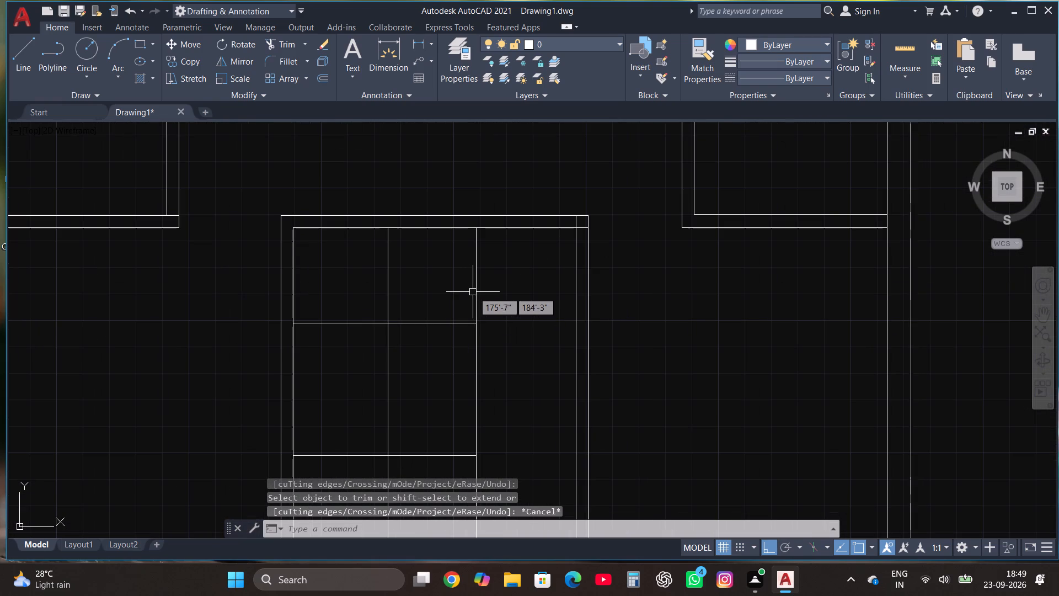
click(477, 291)
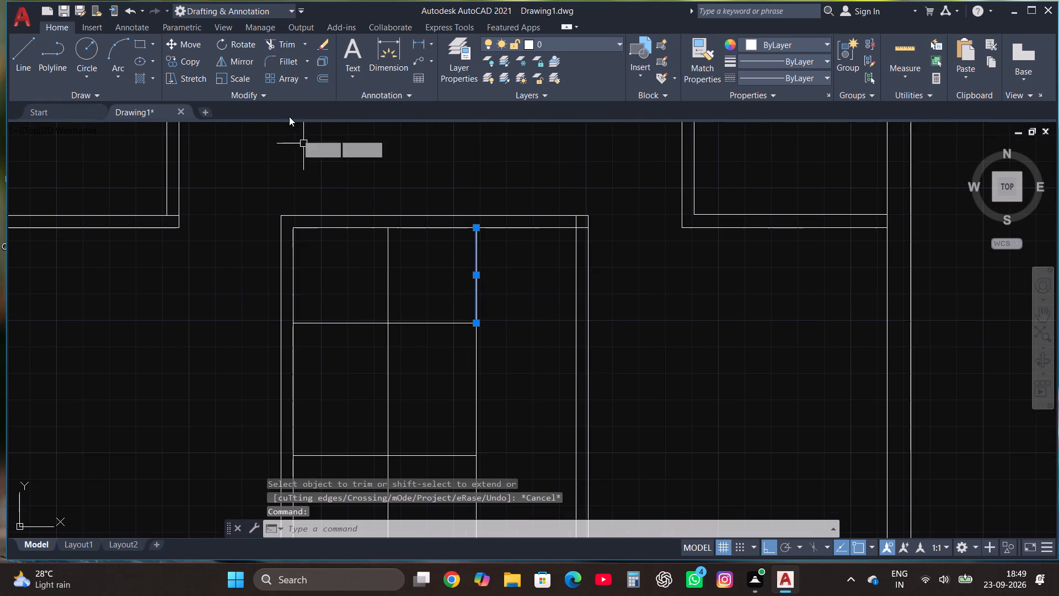
click(323, 77)
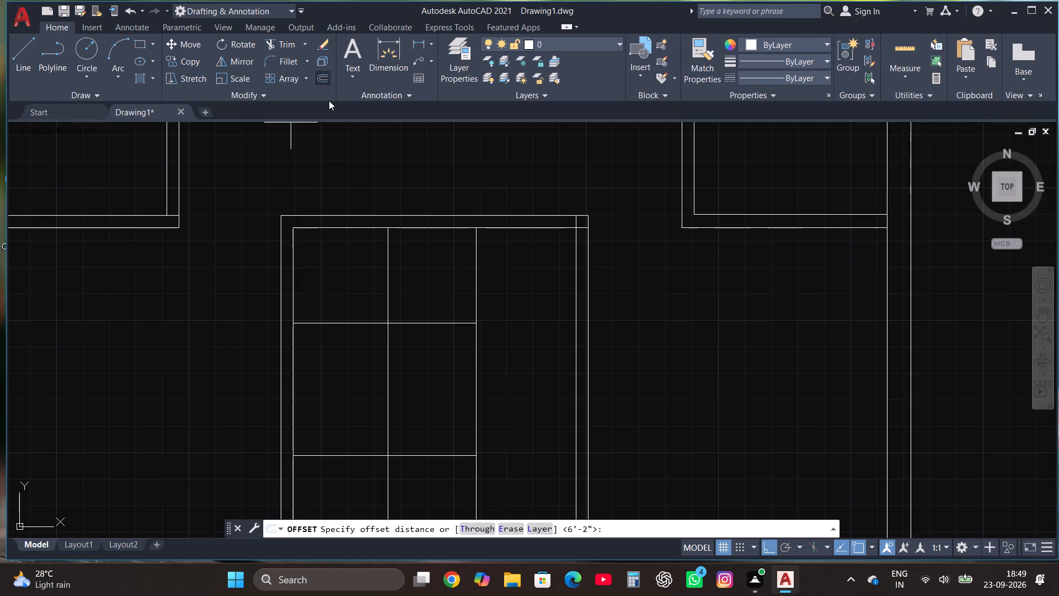
click(474, 299)
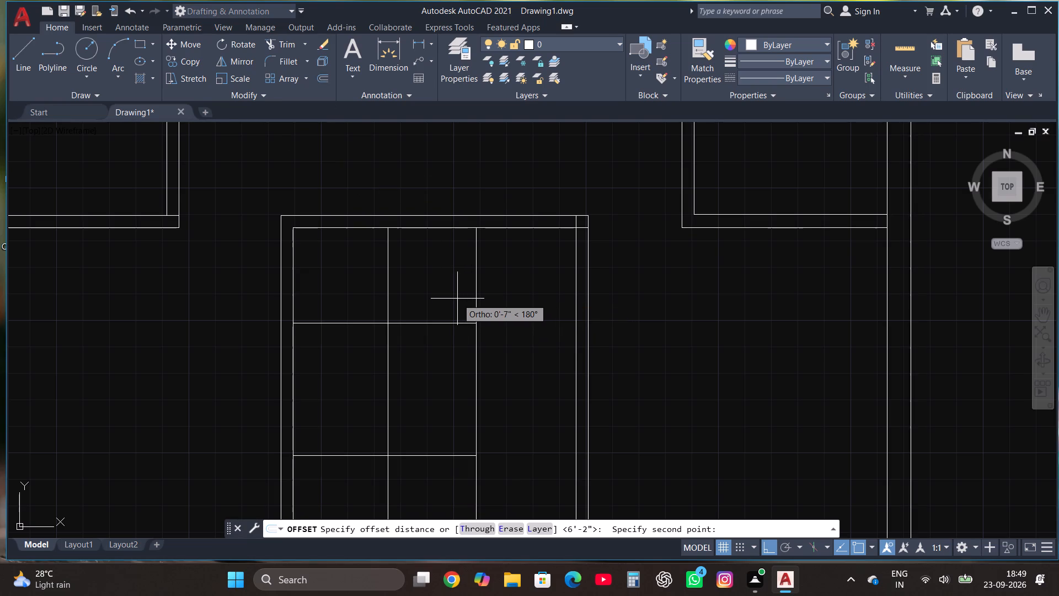
text(8")
key(Return)
click(438, 299)
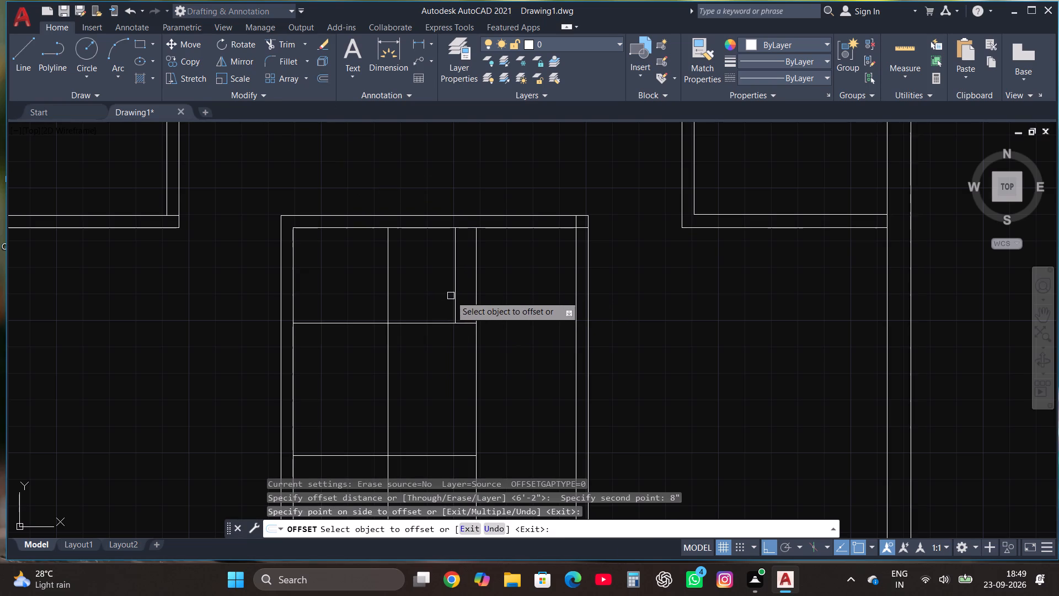
click(453, 296)
click(415, 294)
click(432, 294)
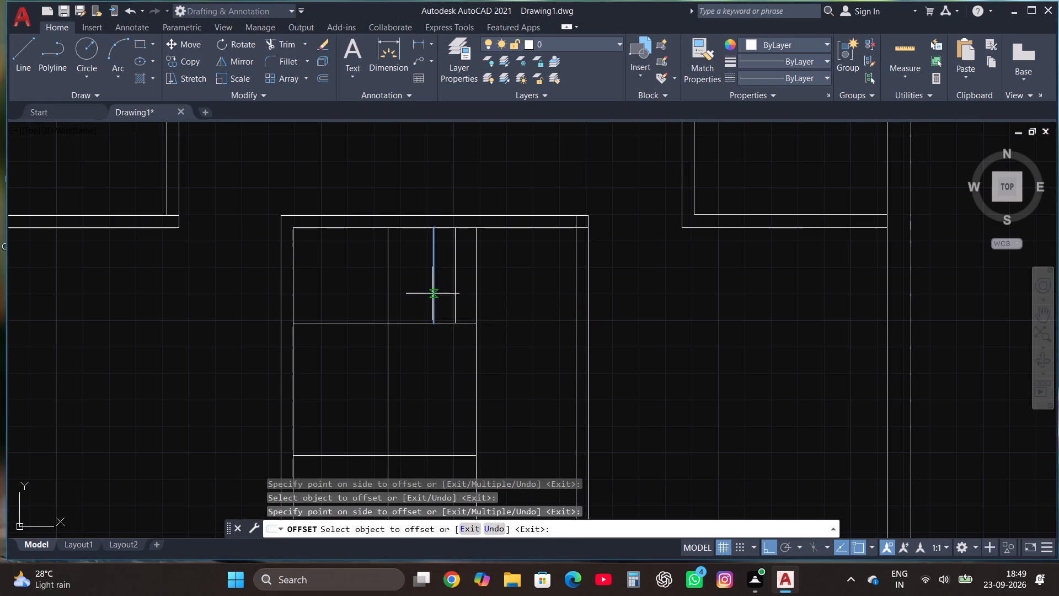
click(411, 296)
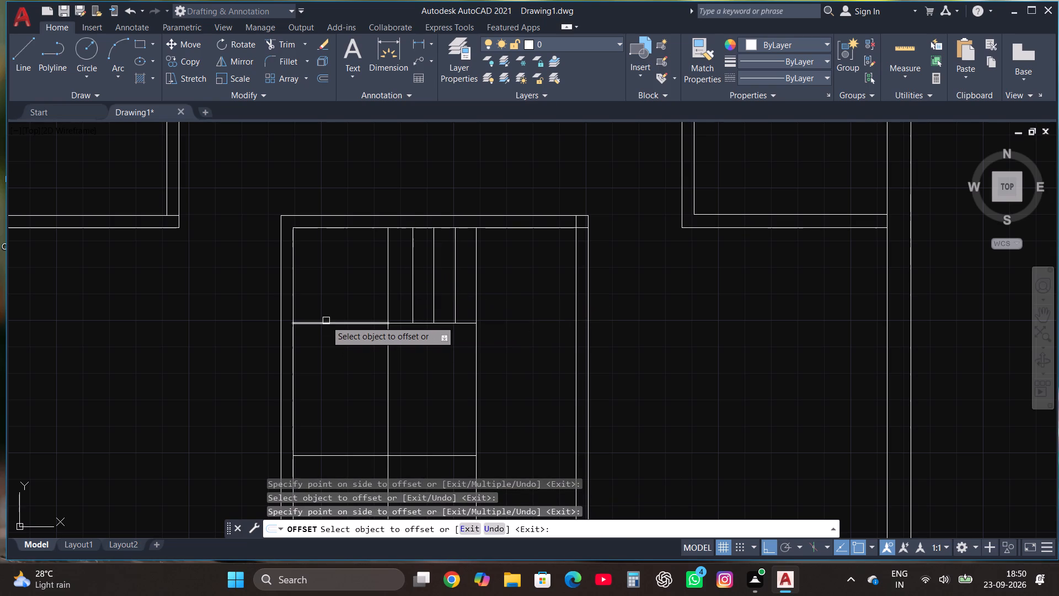
Offset the left segment of the upper horizontal layout line five times downward at 8" spacing.
click(327, 323)
click(335, 360)
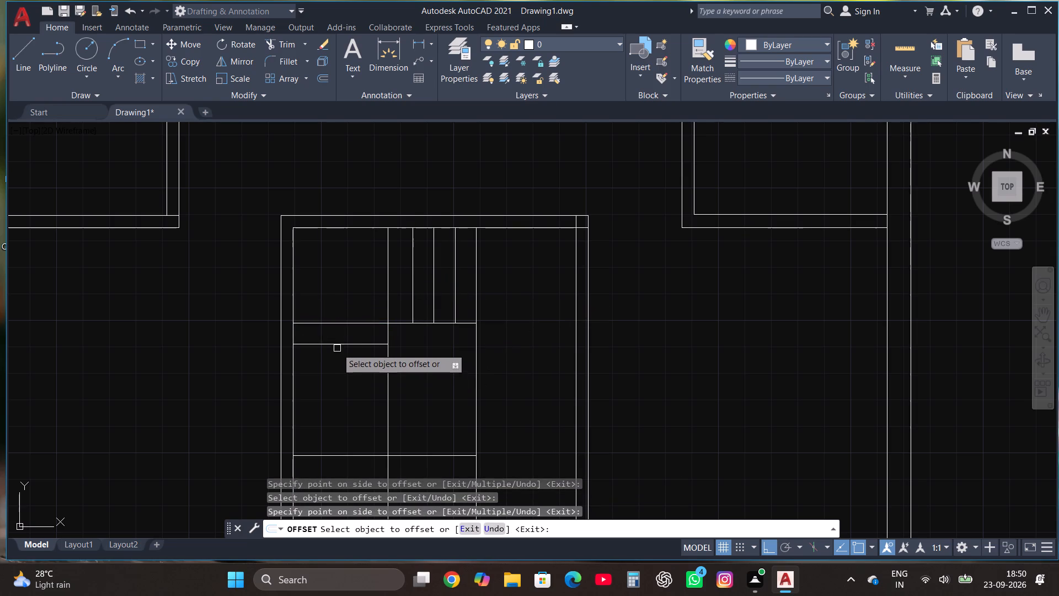
click(337, 346)
click(340, 372)
click(343, 364)
click(342, 405)
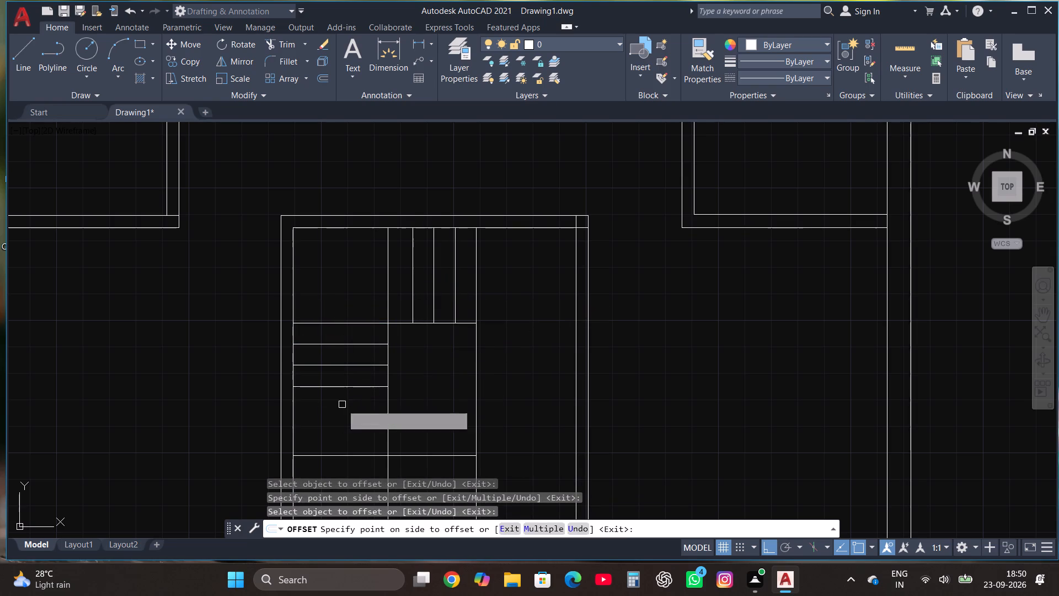
click(345, 390)
click(345, 403)
click(348, 411)
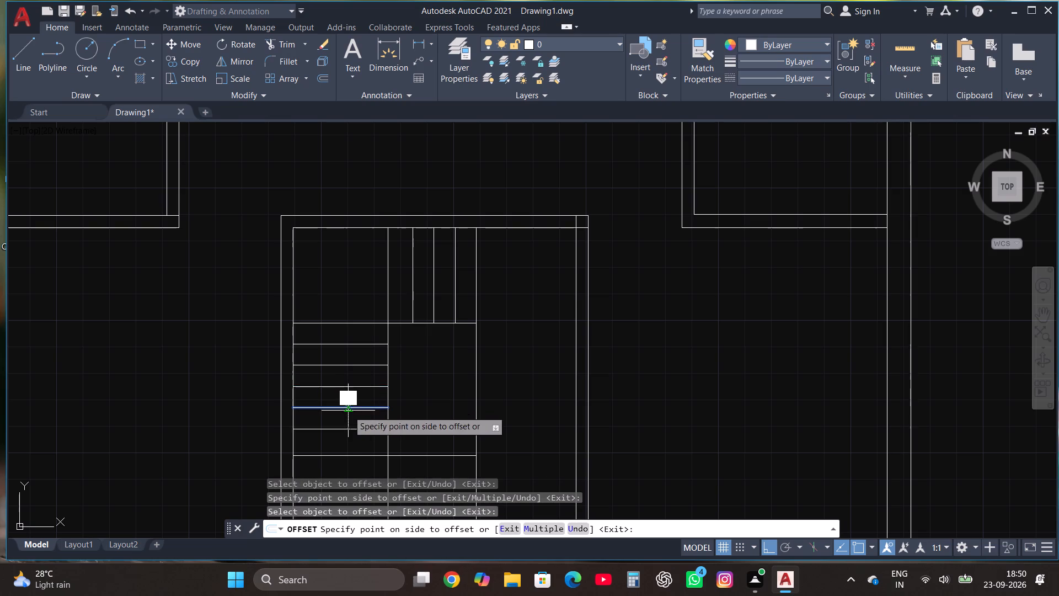
click(349, 441)
Offset the left vertical layout line below the upper horizontal line three times to the right at 8" spacing.
scroll(403, 355, down, 1)
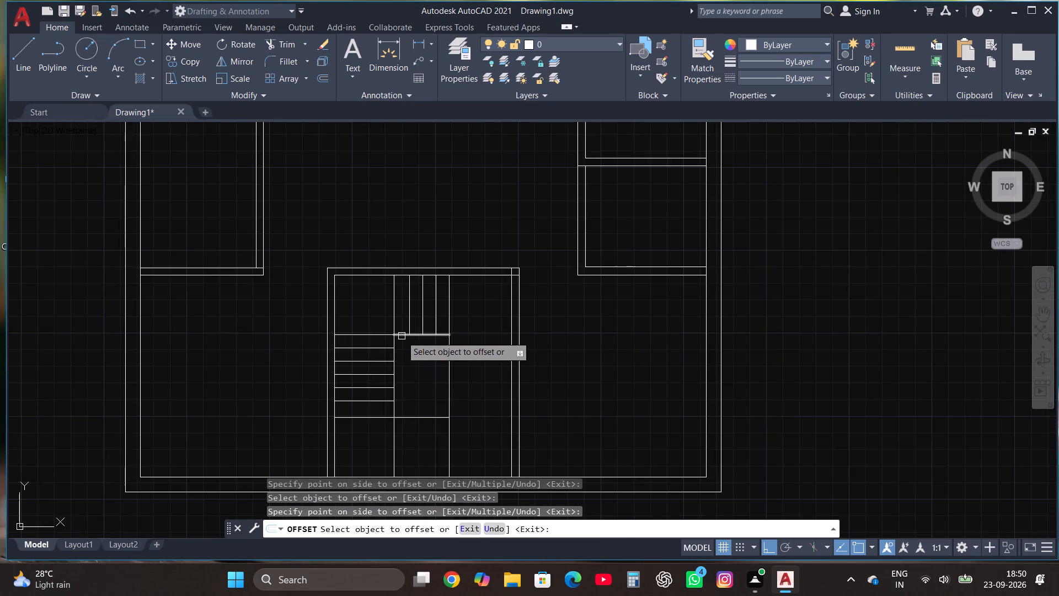
scroll(402, 336, down, 2)
scroll(401, 374, up, 2)
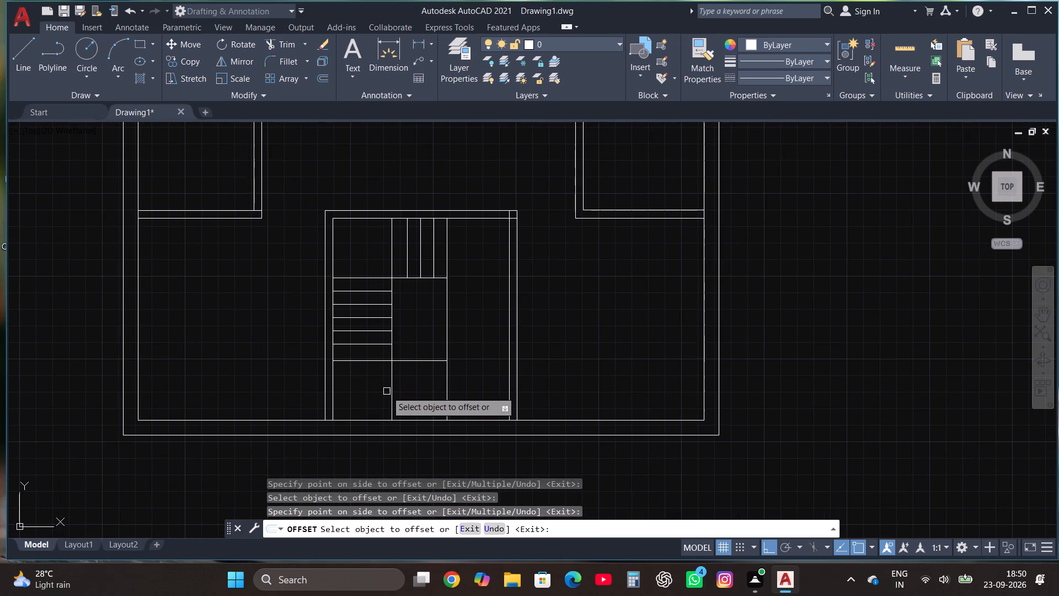
click(392, 392)
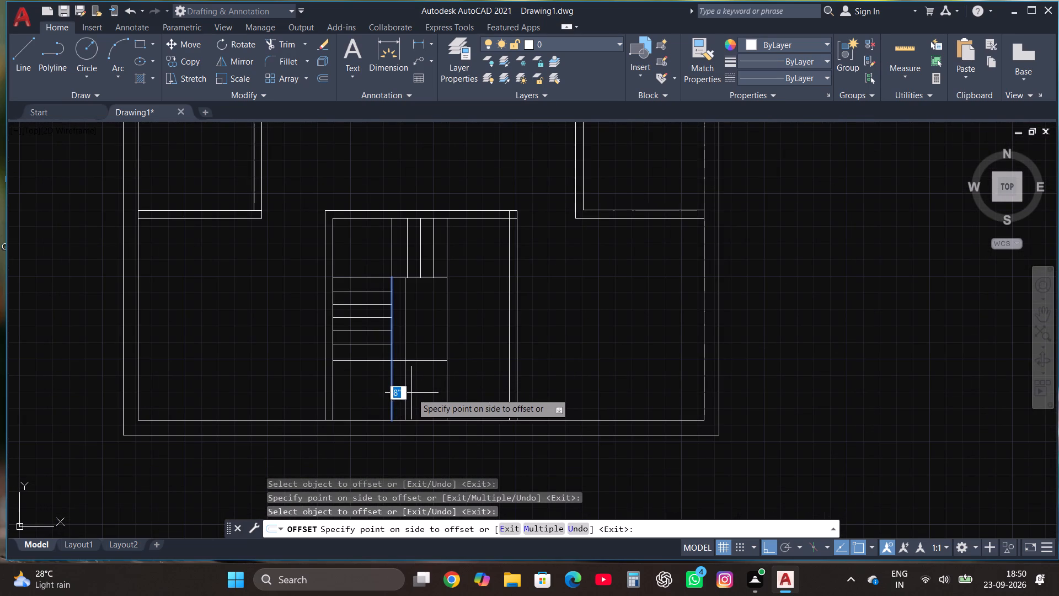
click(411, 393)
click(406, 374)
click(419, 380)
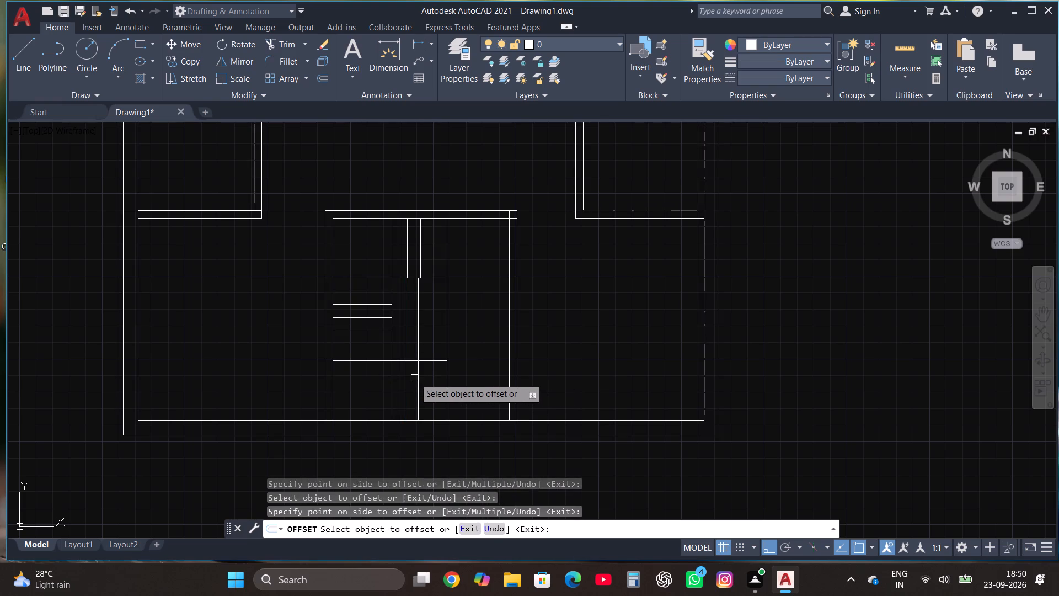
click(414, 378)
click(418, 380)
click(434, 384)
key(Escape)
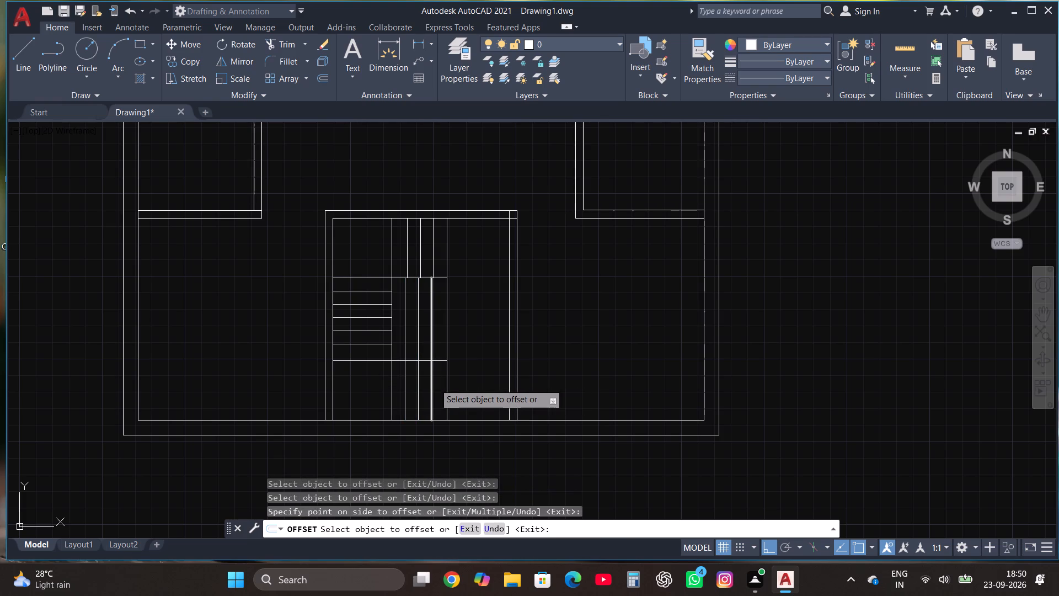
Trim the three new offset lines between the upper and lower horizontal layout lines of the staircase.
scroll(434, 293, up, 1)
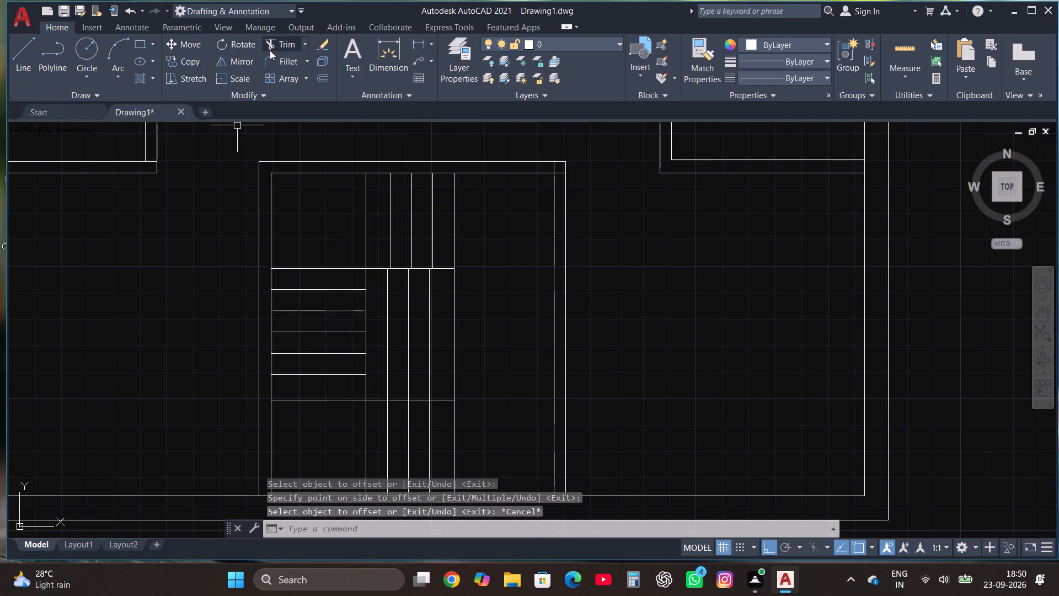
click(274, 46)
click(379, 328)
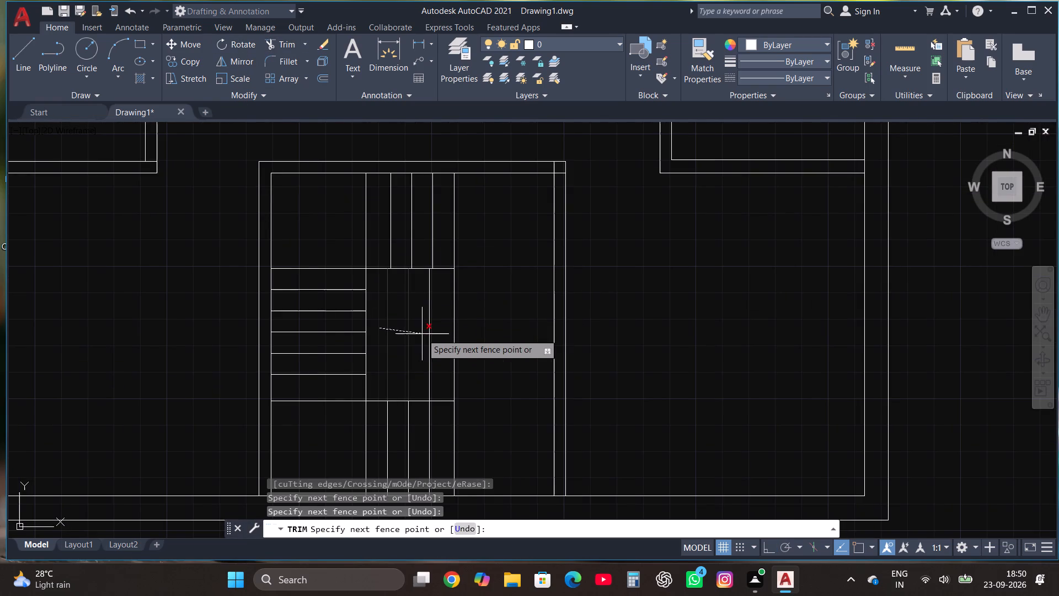
click(434, 337)
key(Escape)
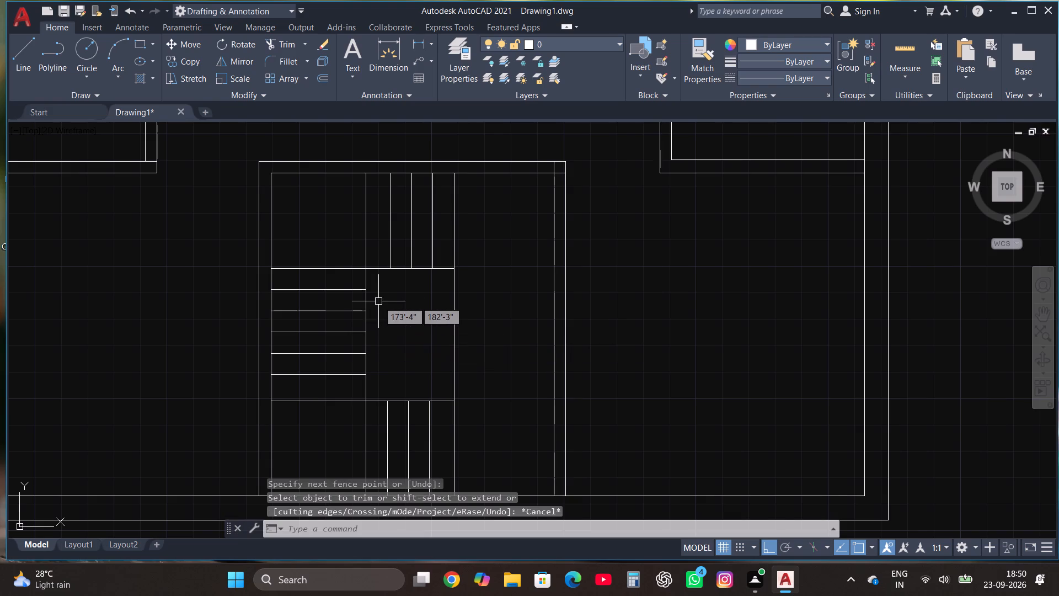
Trim the right vertical layout line between the two horizontal layout lines to open the stairwell.
scroll(378, 301, down, 1)
scroll(432, 335, up, 1)
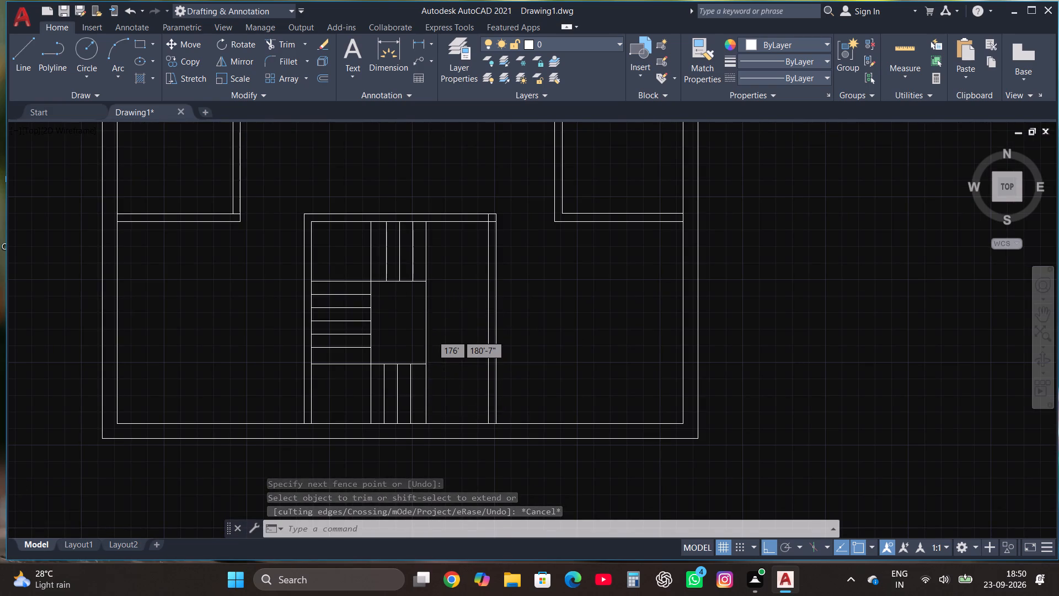
click(289, 45)
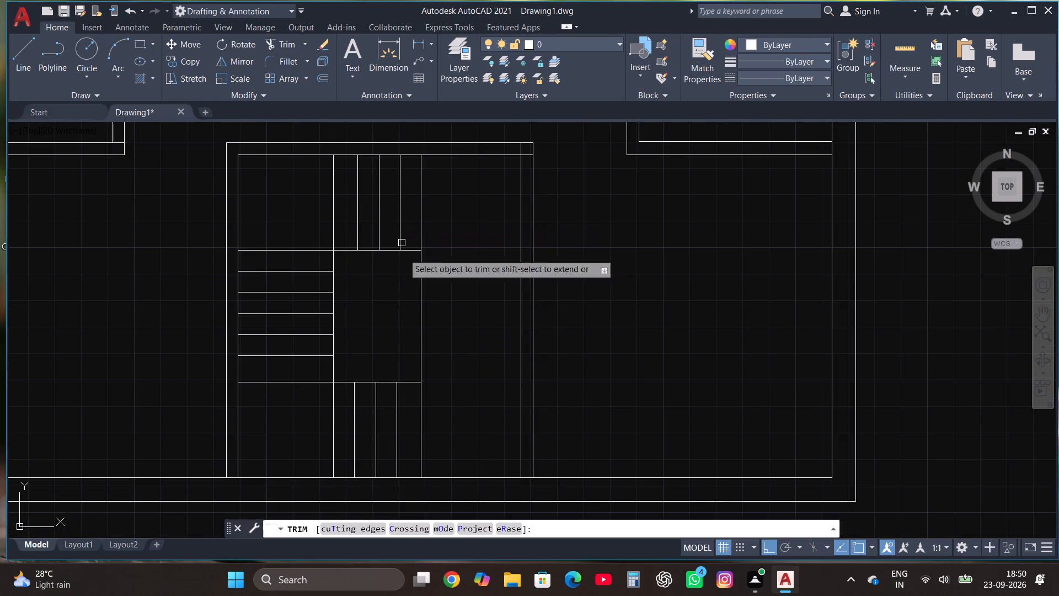
click(400, 309)
click(453, 312)
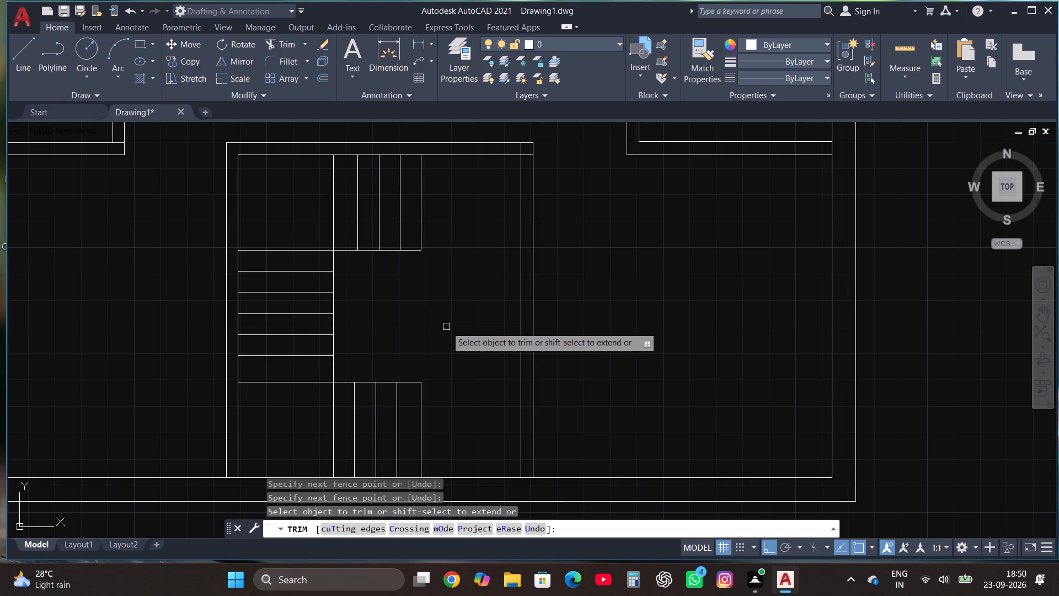
key(Escape)
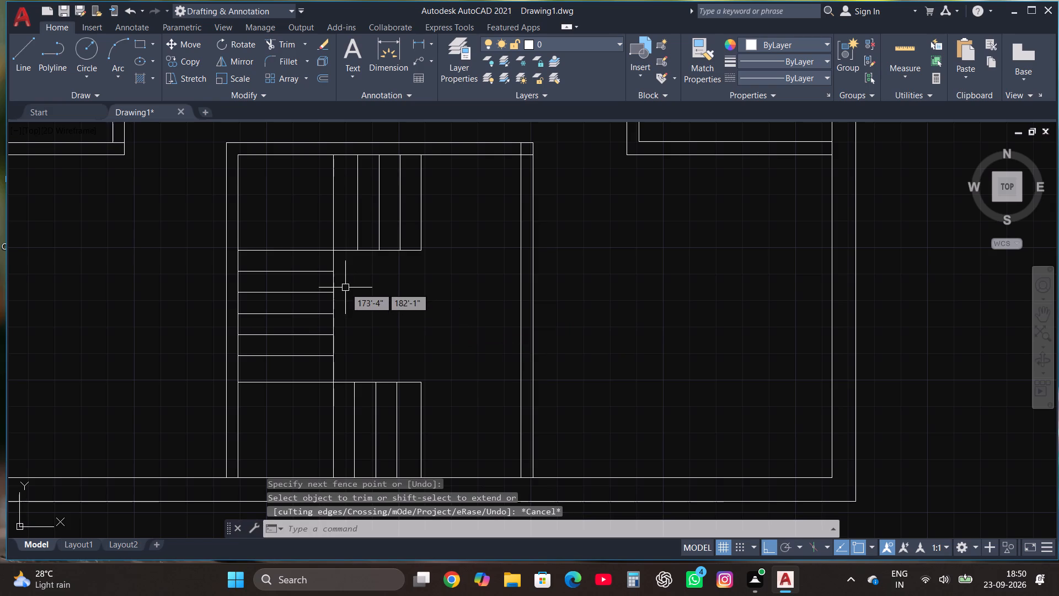
Insert the Door - Imperial block from the architectural tool palette into the empty space east of the plan.
scroll(345, 288, down, 3)
scroll(374, 381, down, 1)
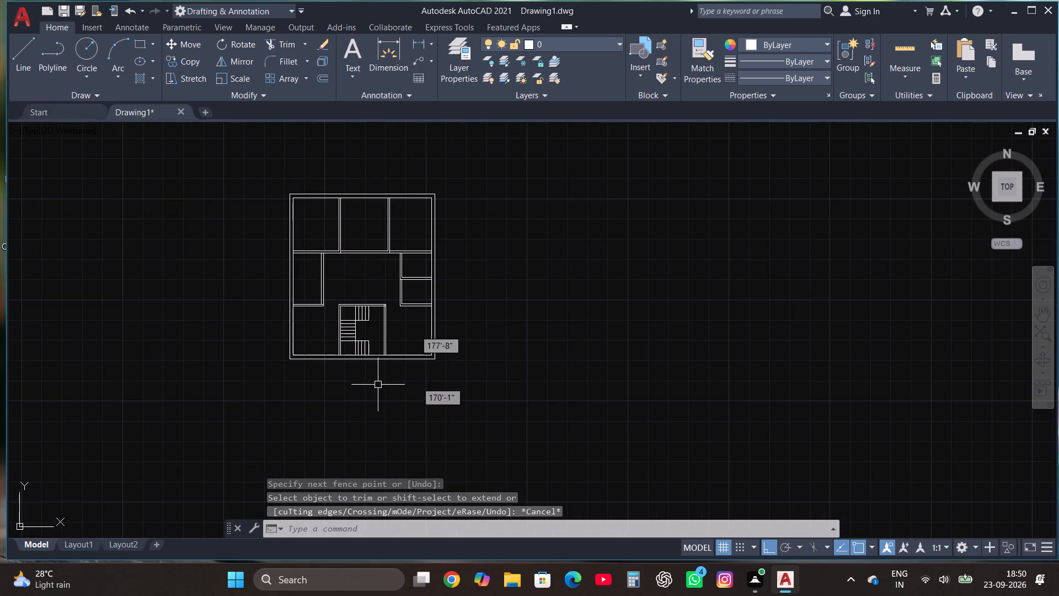
scroll(515, 226, up, 2)
text(TOO)
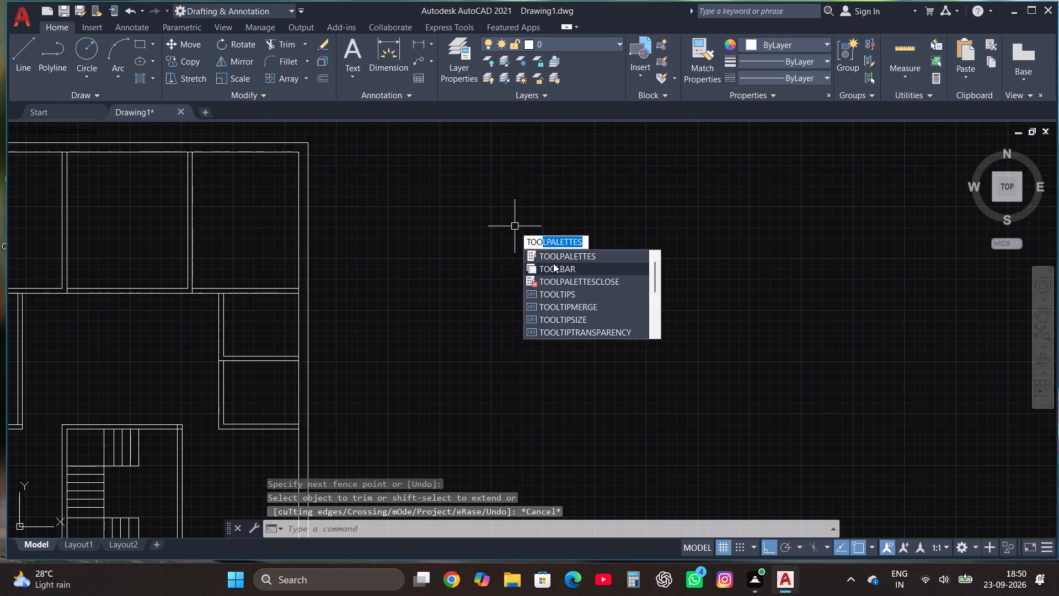
click(557, 254)
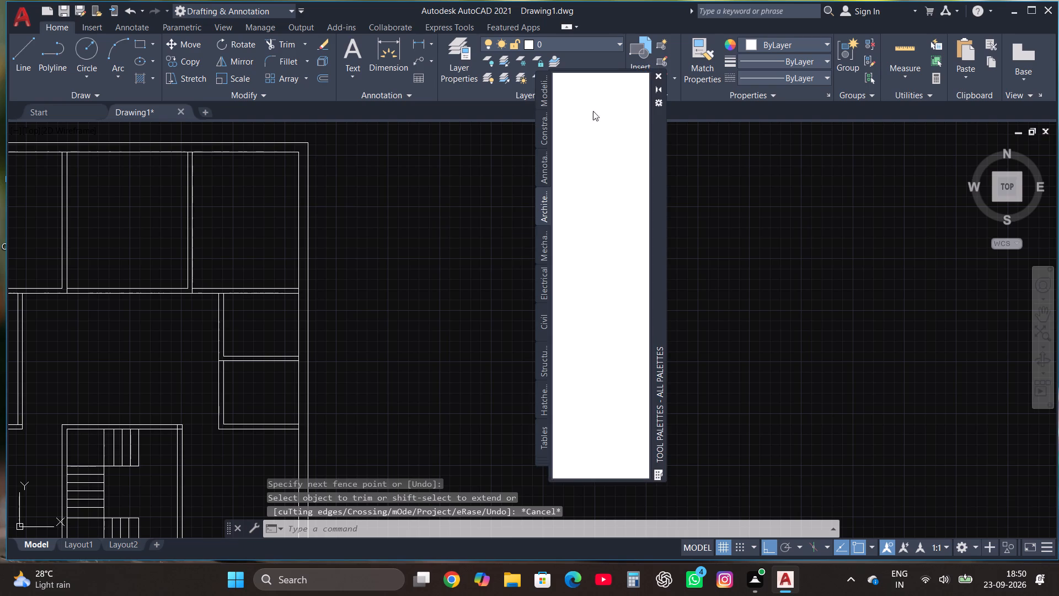
click(592, 112)
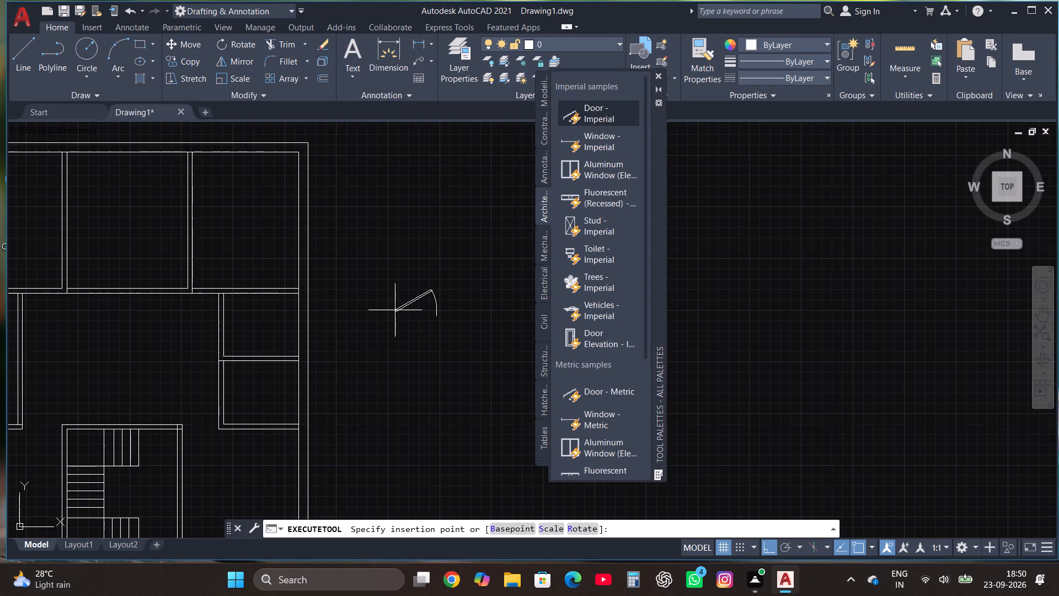
click(395, 310)
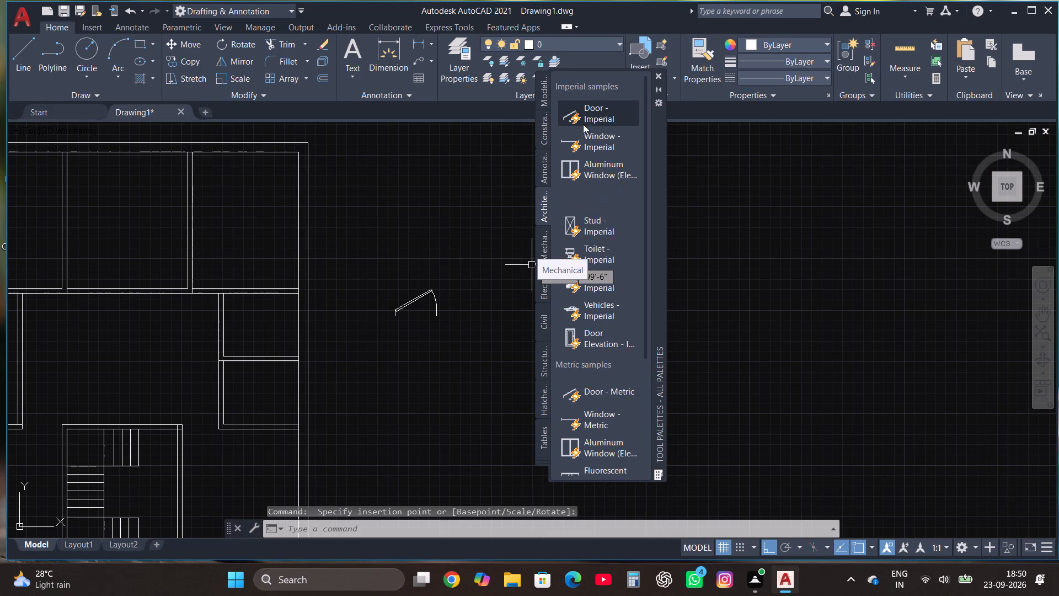
Insert the Toilet - Imperial block below the door block, and close the tool palettes.
click(584, 254)
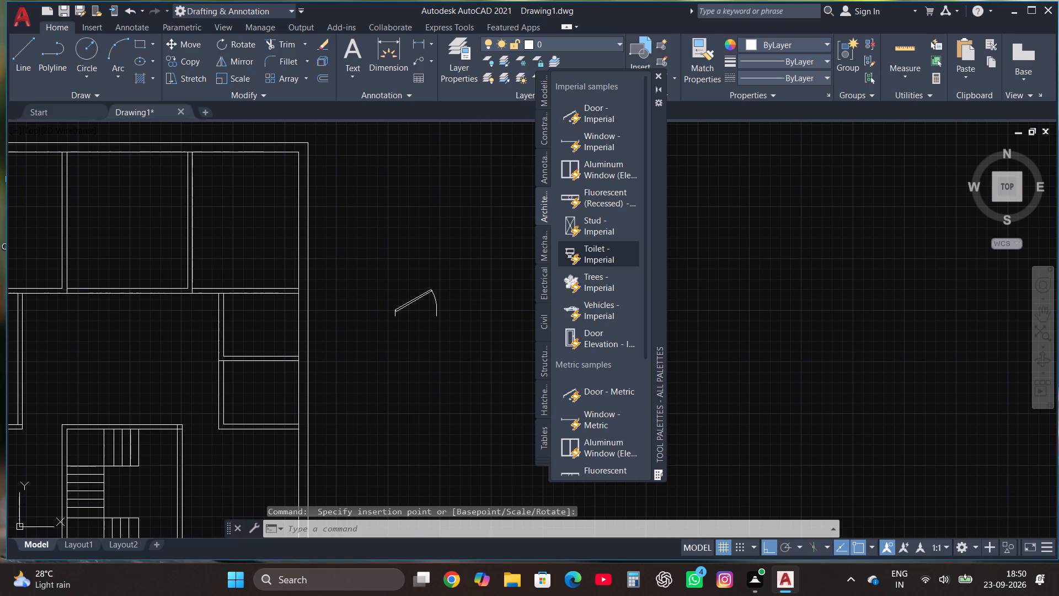
click(421, 390)
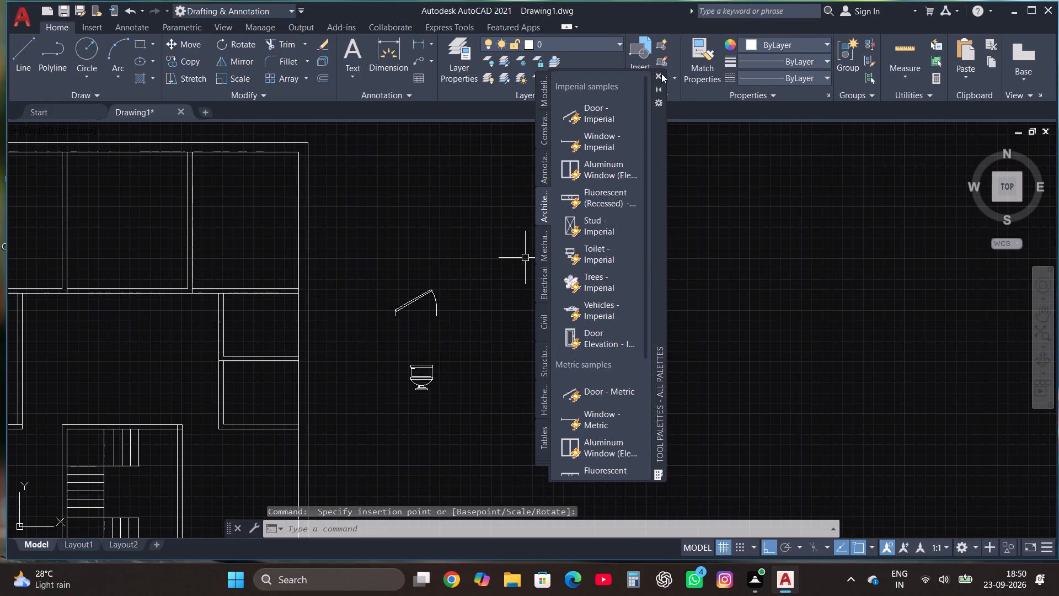
click(660, 77)
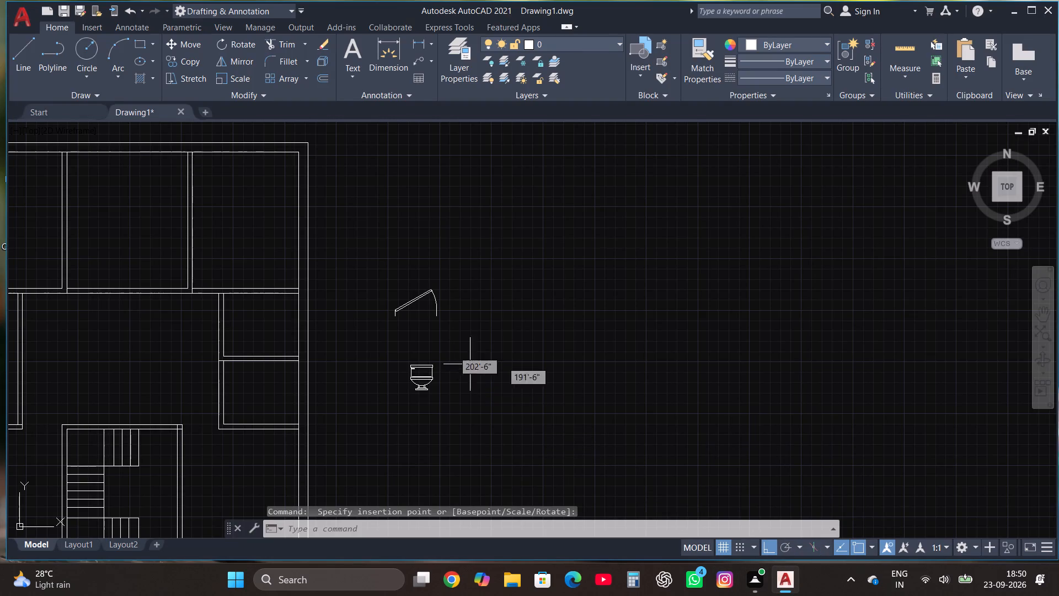
Set the door block's opening angle to Open 90º.
click(420, 294)
click(386, 297)
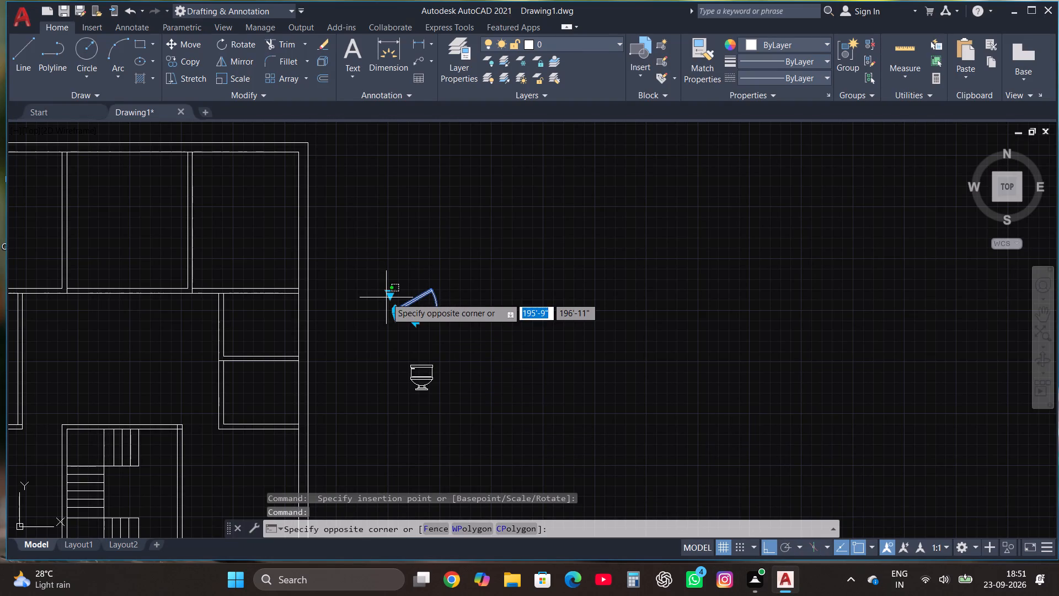
click(402, 293)
click(388, 296)
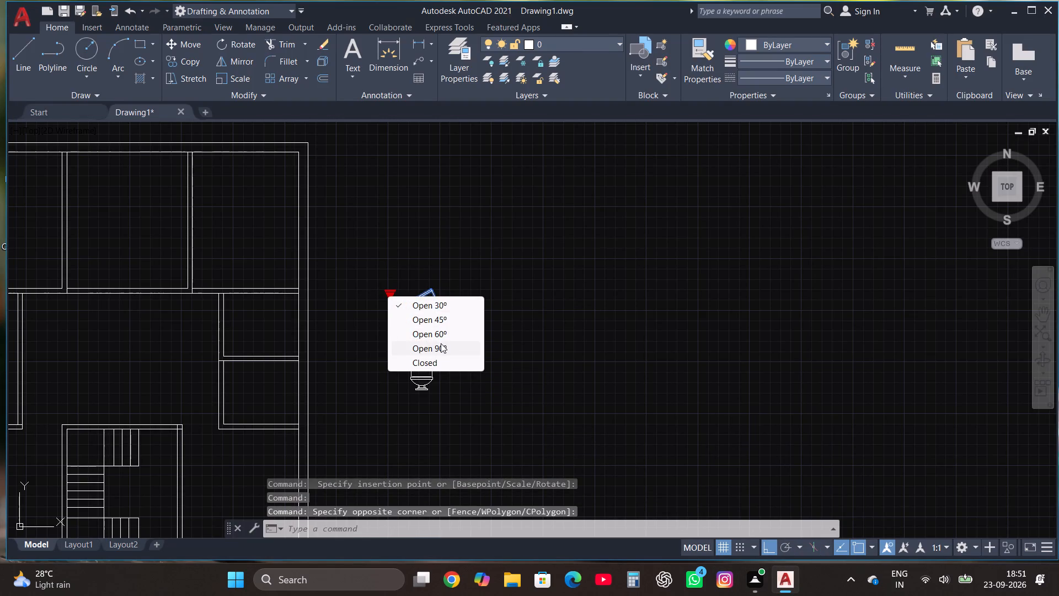
click(441, 343)
Switch the toilet block from its front elevation to its plan view.
click(419, 366)
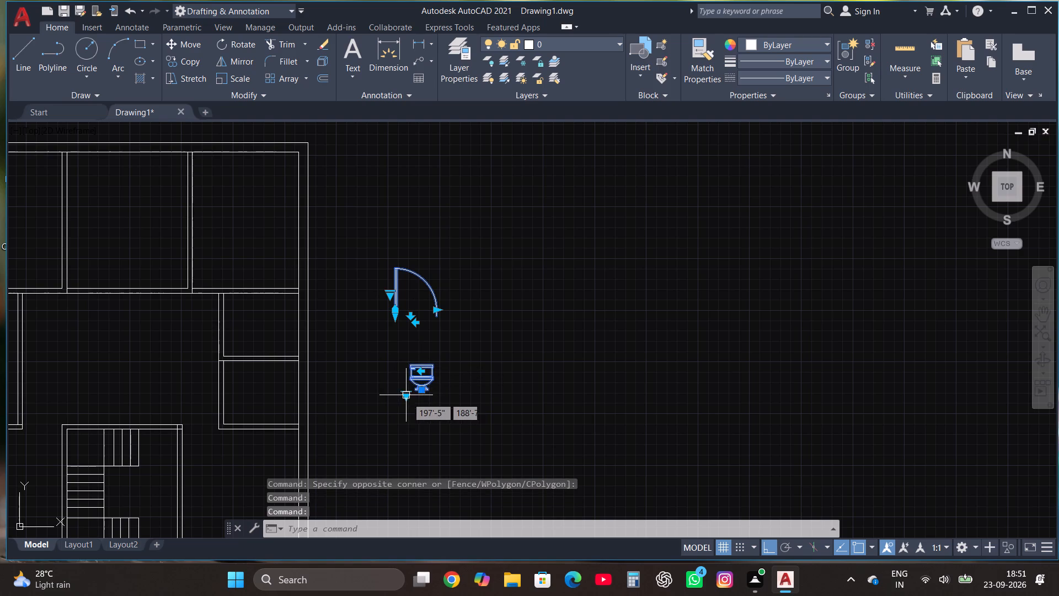
click(407, 396)
click(478, 417)
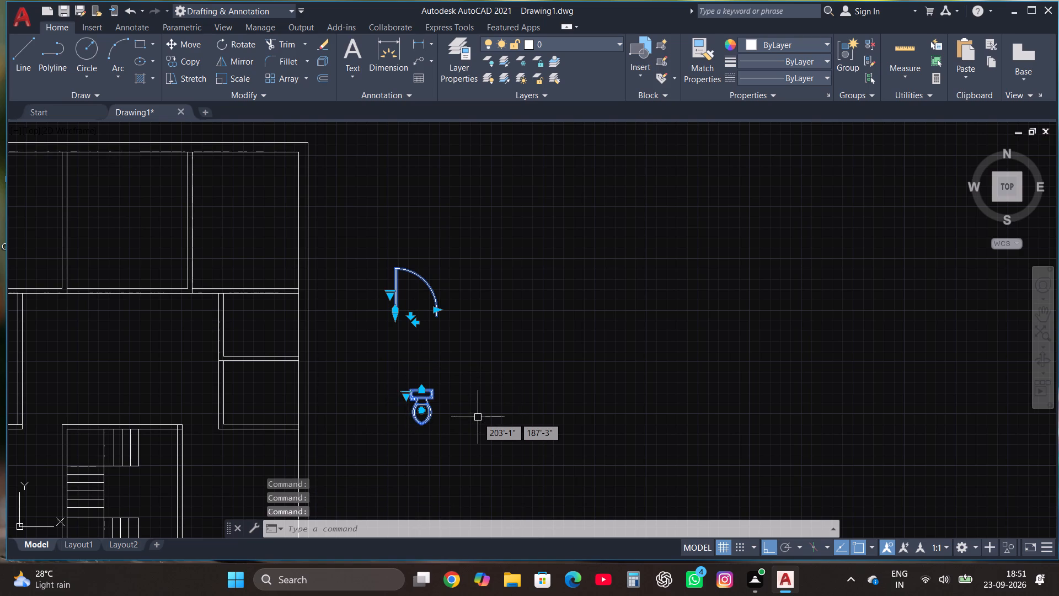
key(Escape)
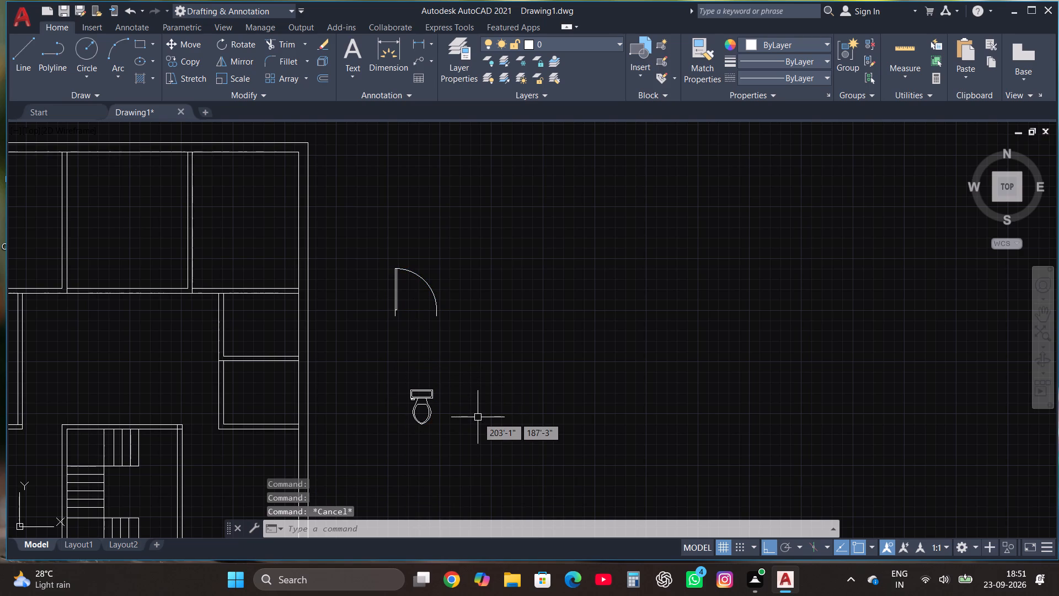
Mirror the door block to the right across a vertical line, keeping the original.
click(395, 286)
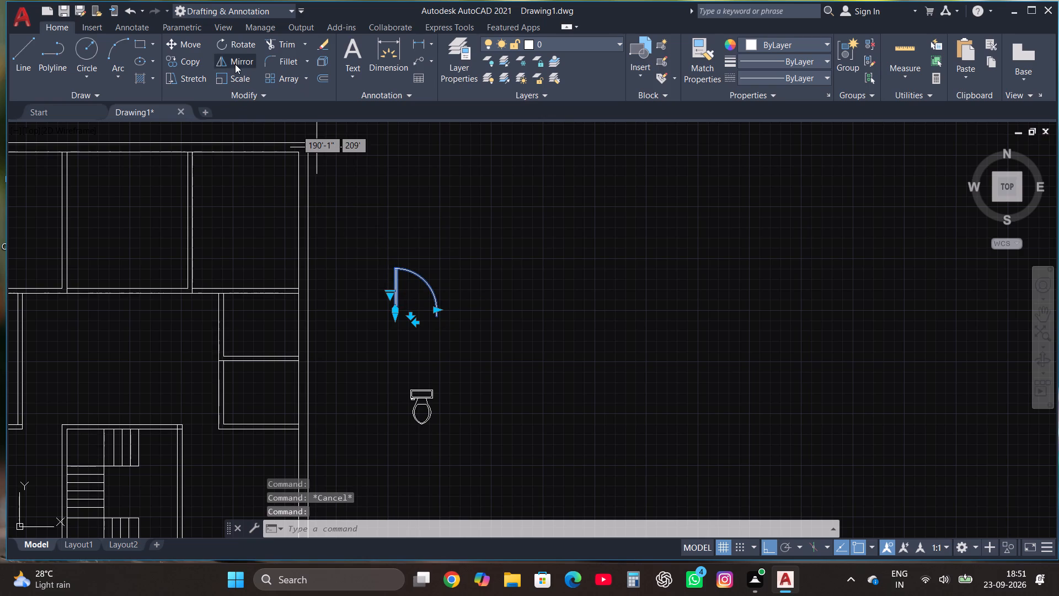
click(235, 64)
click(461, 307)
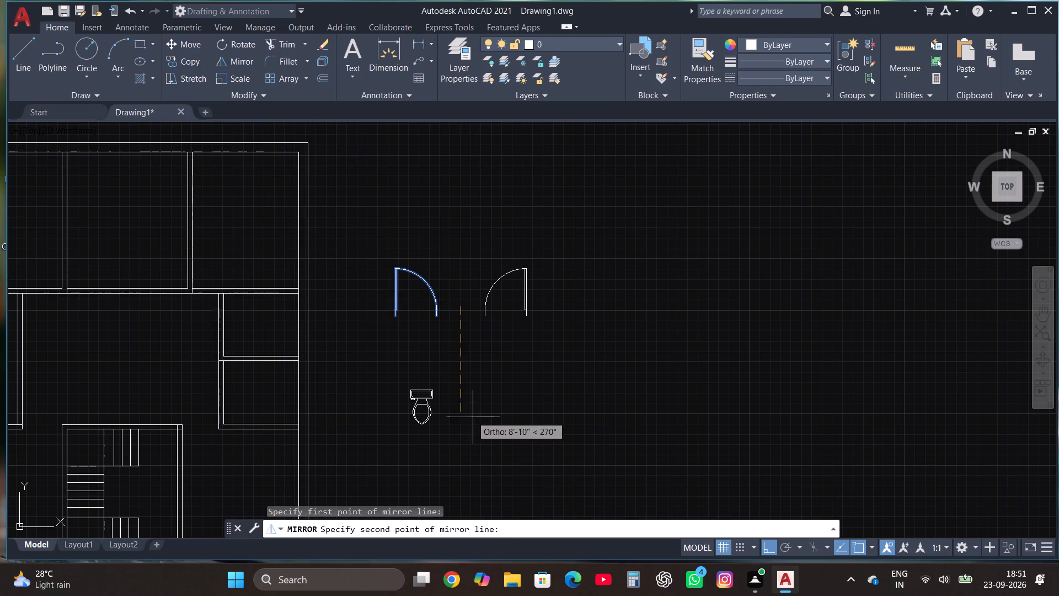
click(473, 417)
drag(509, 467, 473, 417)
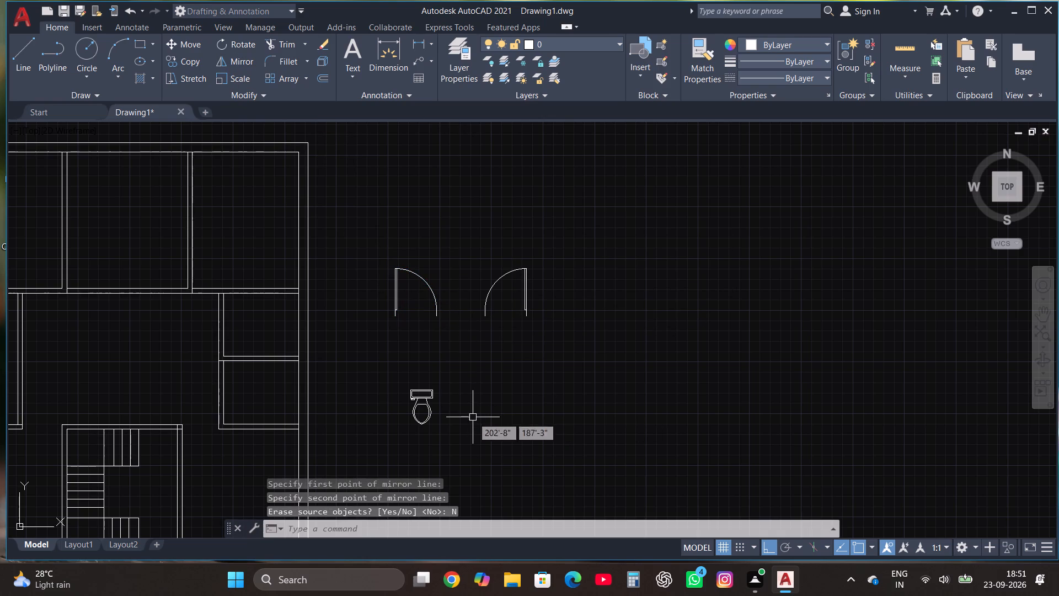
Mirror both door blocks downward across a horizontal line, keeping the originals.
click(366, 318)
click(586, 240)
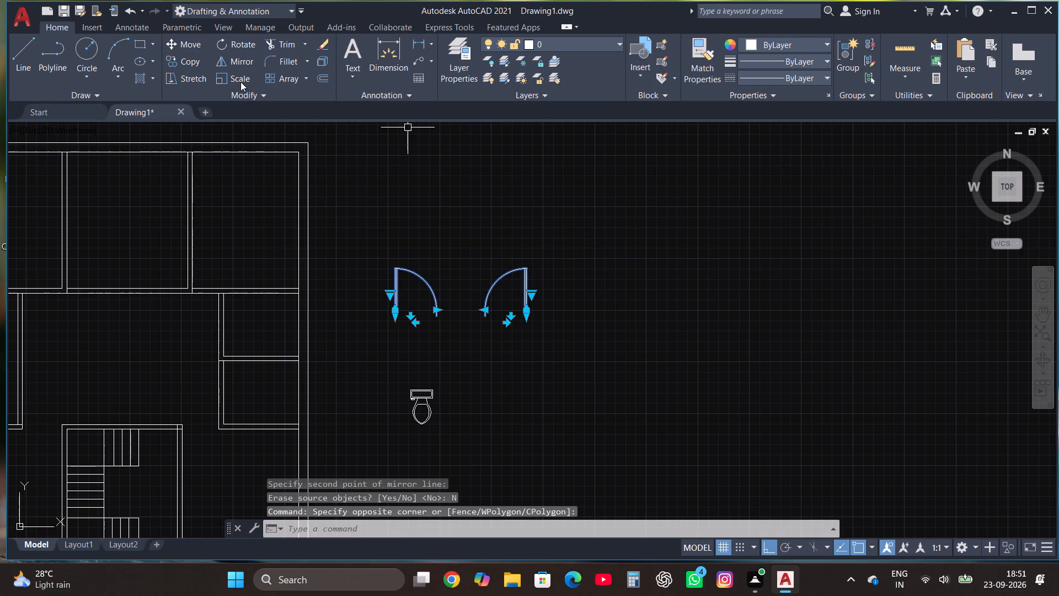
click(237, 60)
click(457, 328)
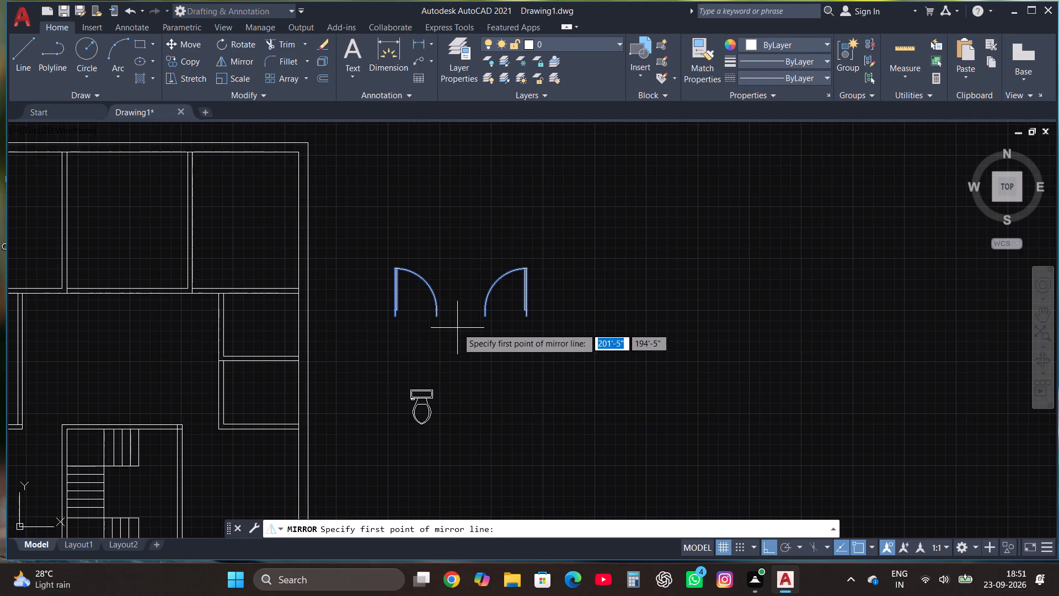
click(389, 336)
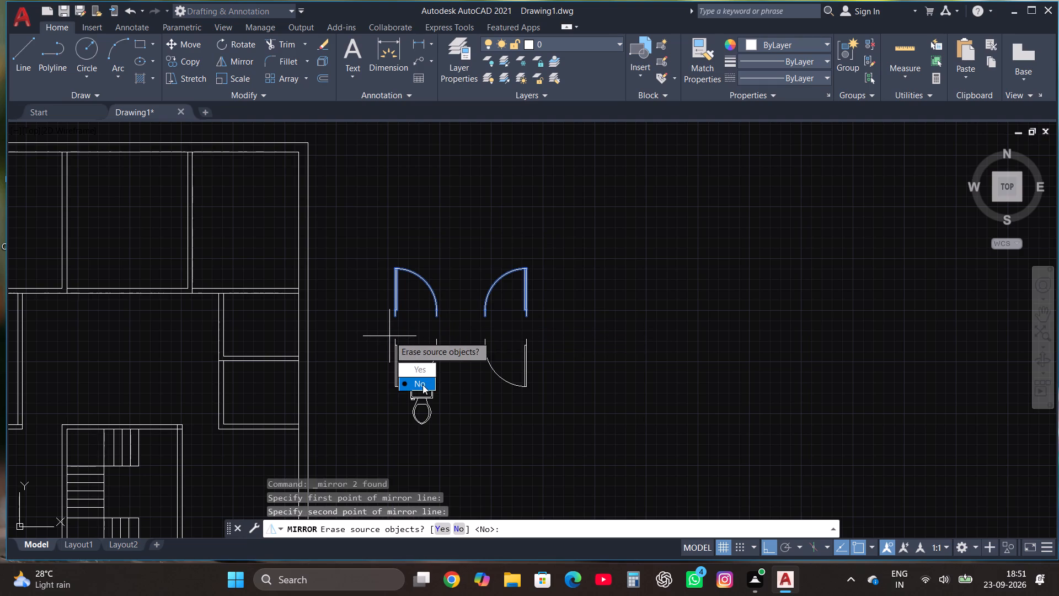
drag(422, 385, 389, 336)
Copy the upper-left door block to the empty space farther right of the four doors.
click(397, 302)
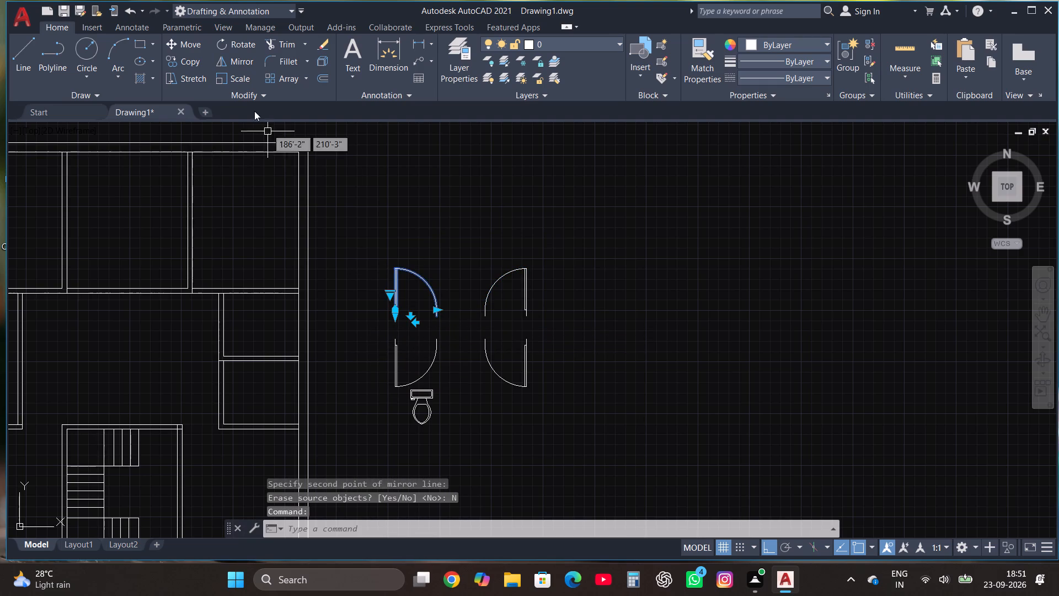
click(193, 61)
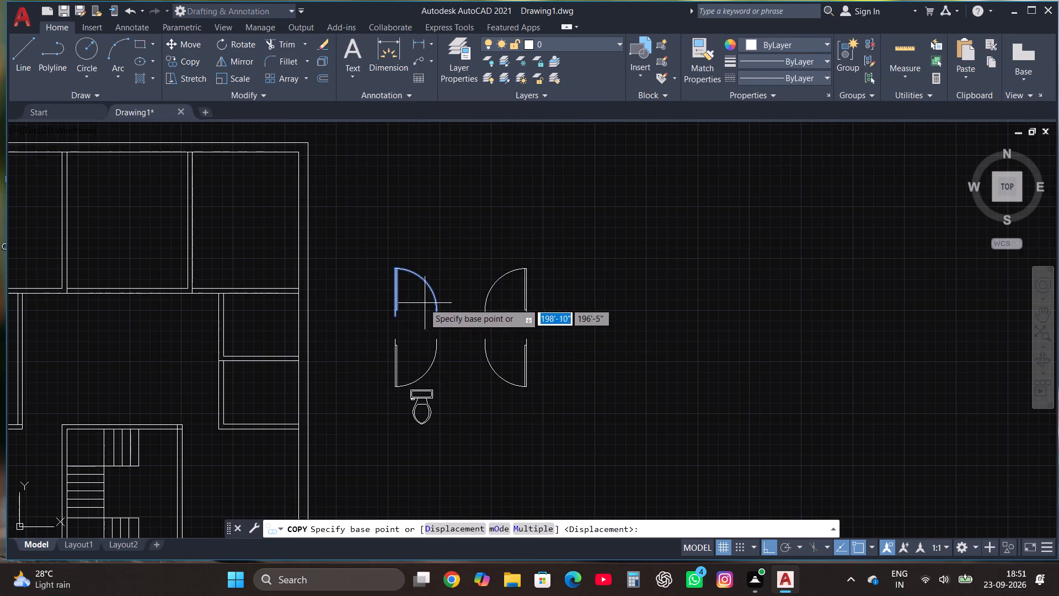
click(419, 303)
click(709, 324)
Rotate the newly copied door block 90° counterclockwise about a point near its lower-left end.
click(694, 303)
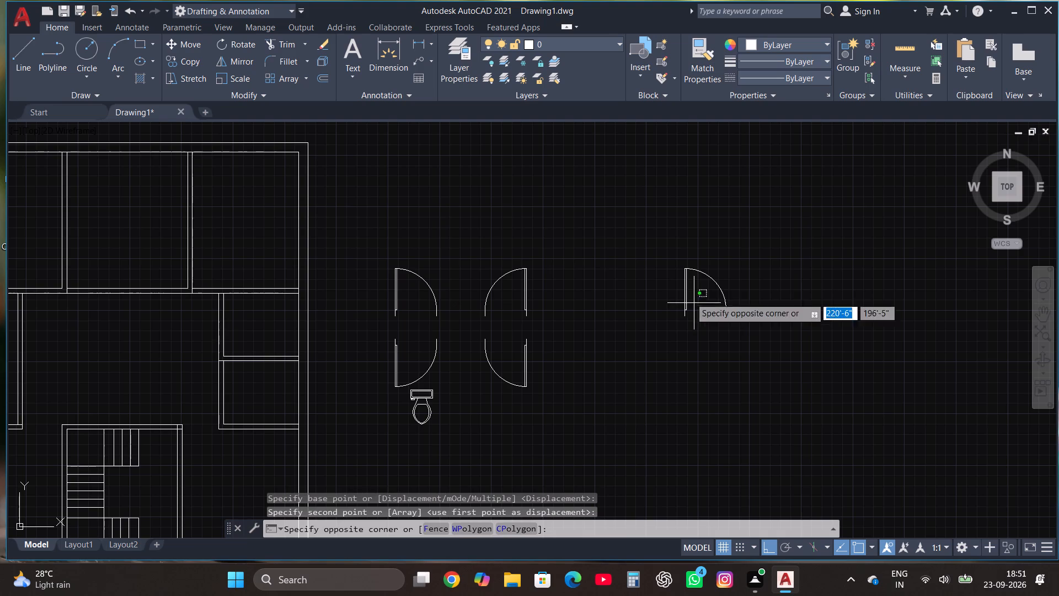
click(678, 278)
click(236, 49)
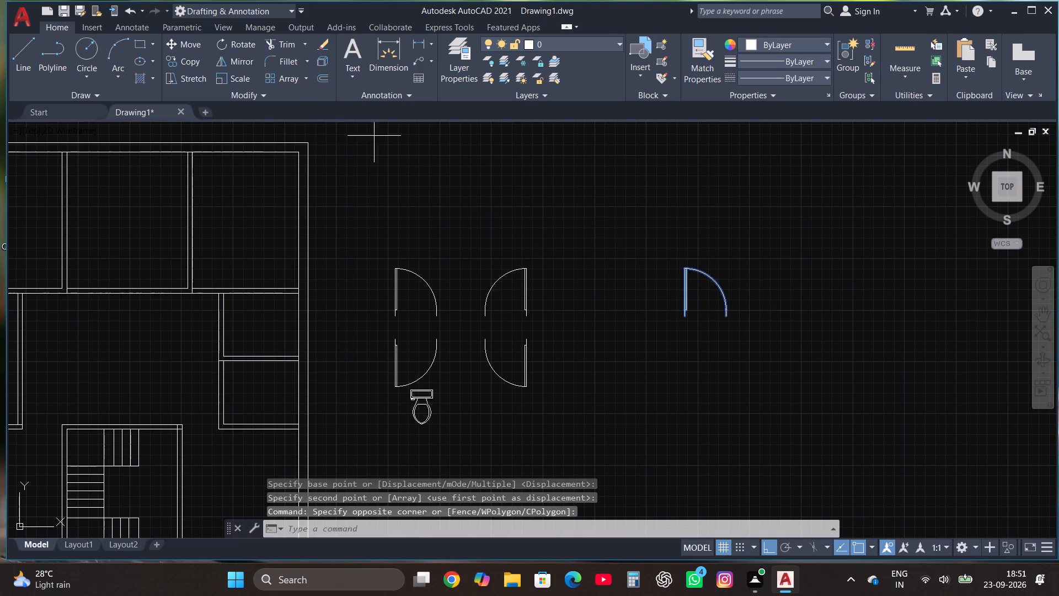
click(677, 318)
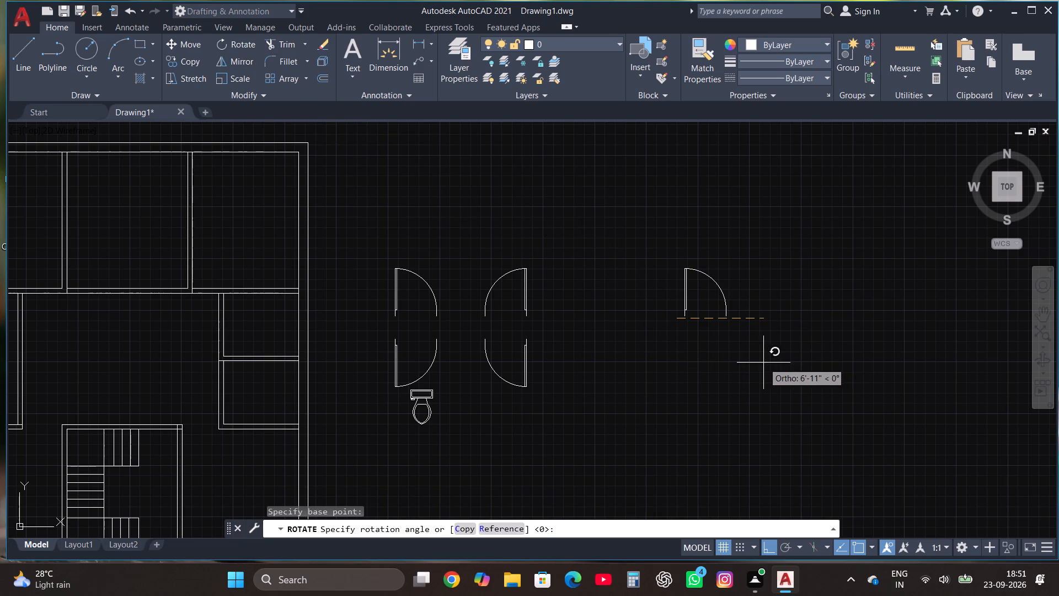
click(642, 251)
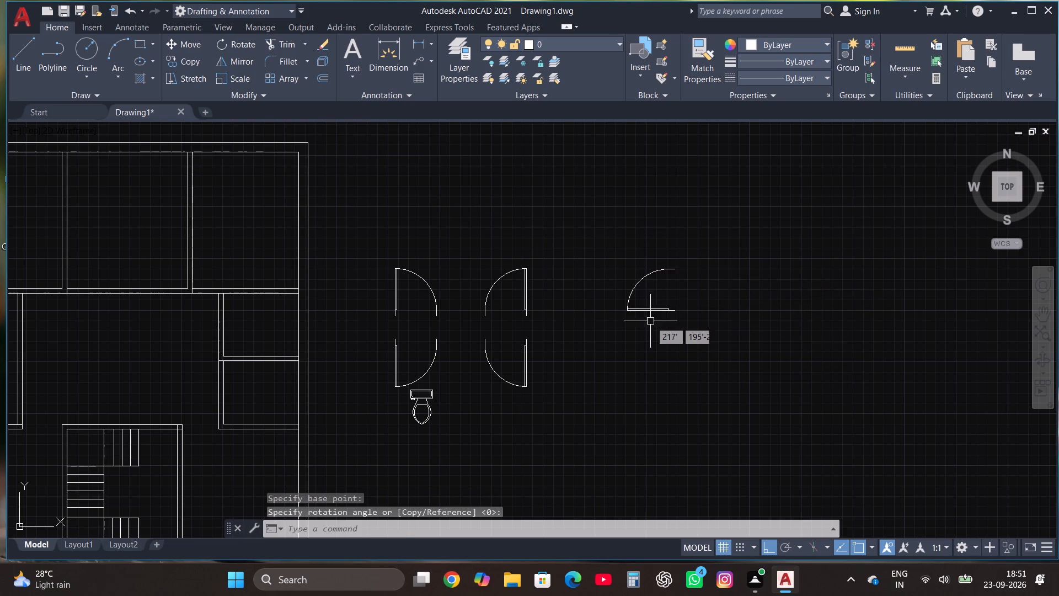
Mirror the rotated door block upward across a horizontal line, keeping the original.
click(650, 322)
click(641, 294)
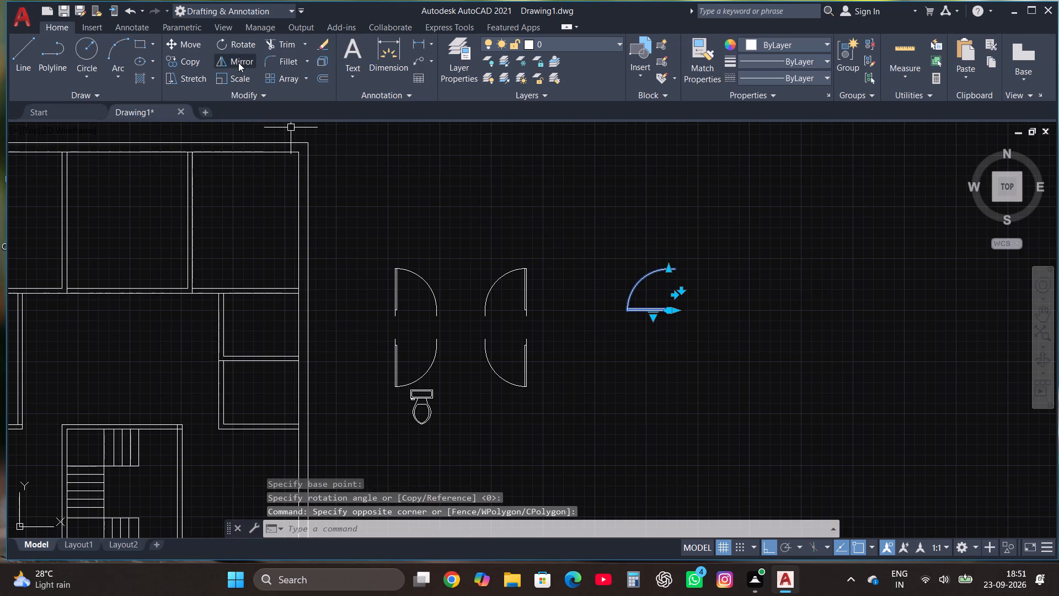
click(238, 62)
click(665, 248)
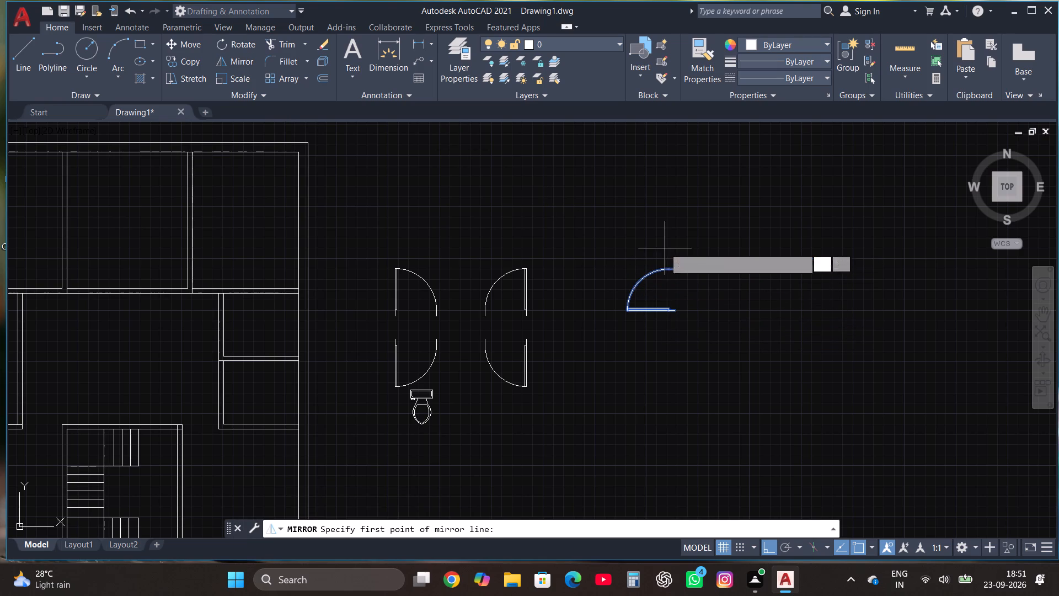
click(584, 219)
drag(614, 264, 584, 219)
Mirror both rotated door blocks to the right across a vertical line, keeping the originals.
scroll(582, 227, down, 3)
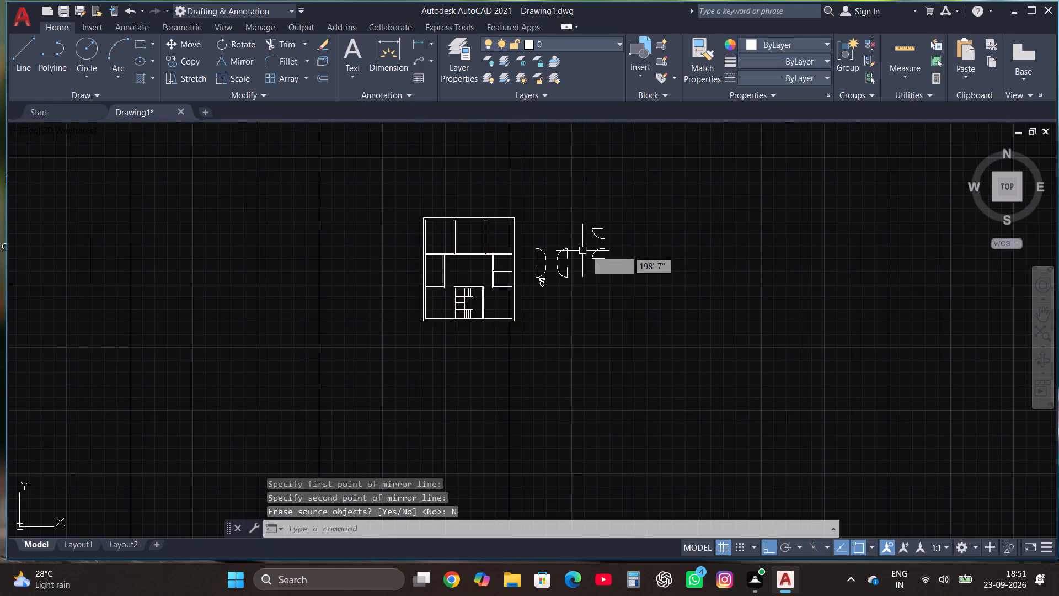
scroll(651, 230, up, 2)
click(470, 346)
click(543, 211)
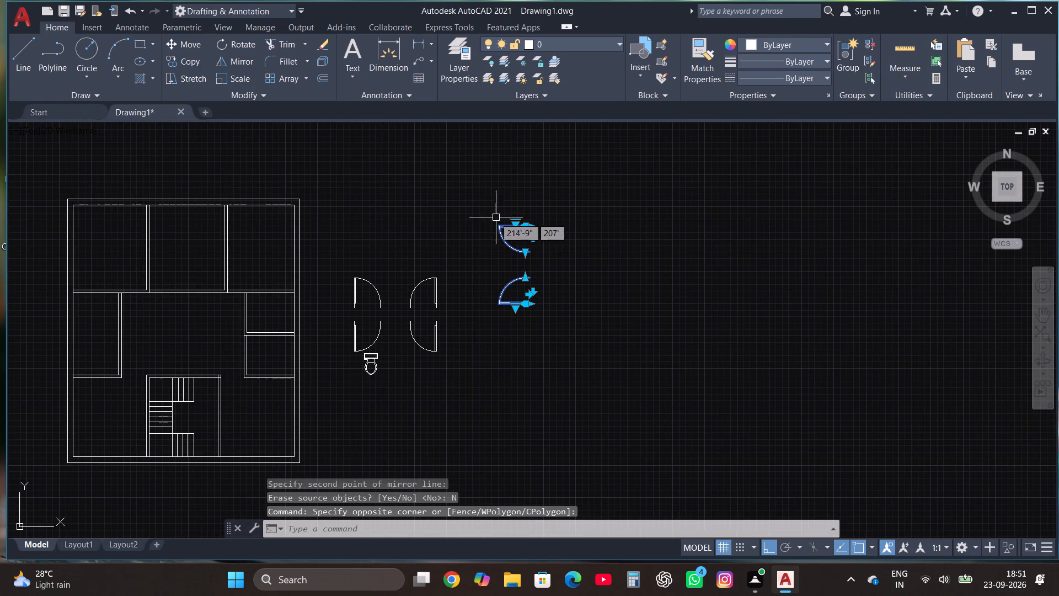
click(236, 63)
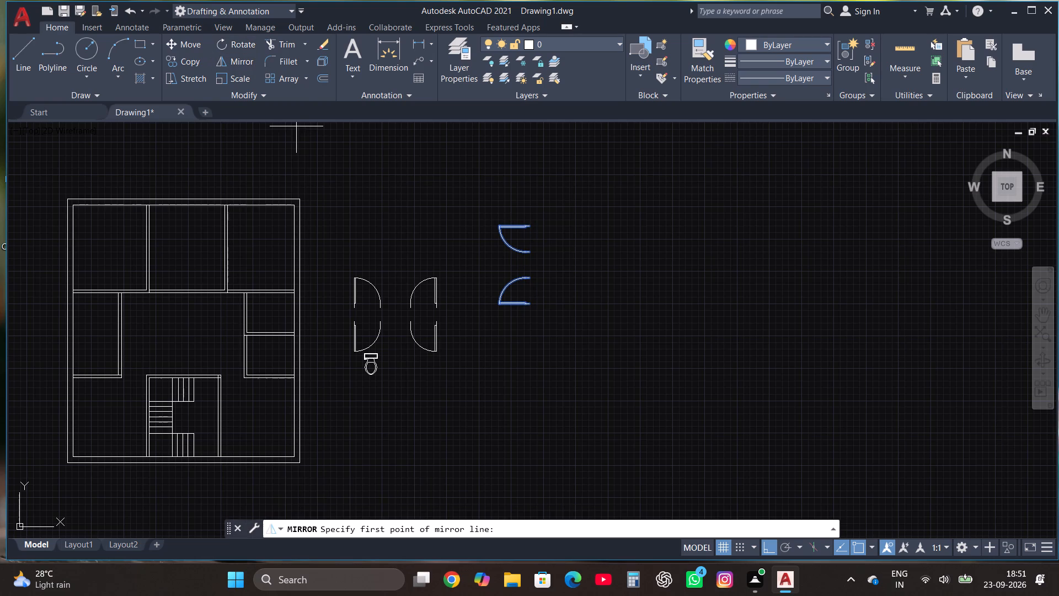
click(562, 258)
click(573, 364)
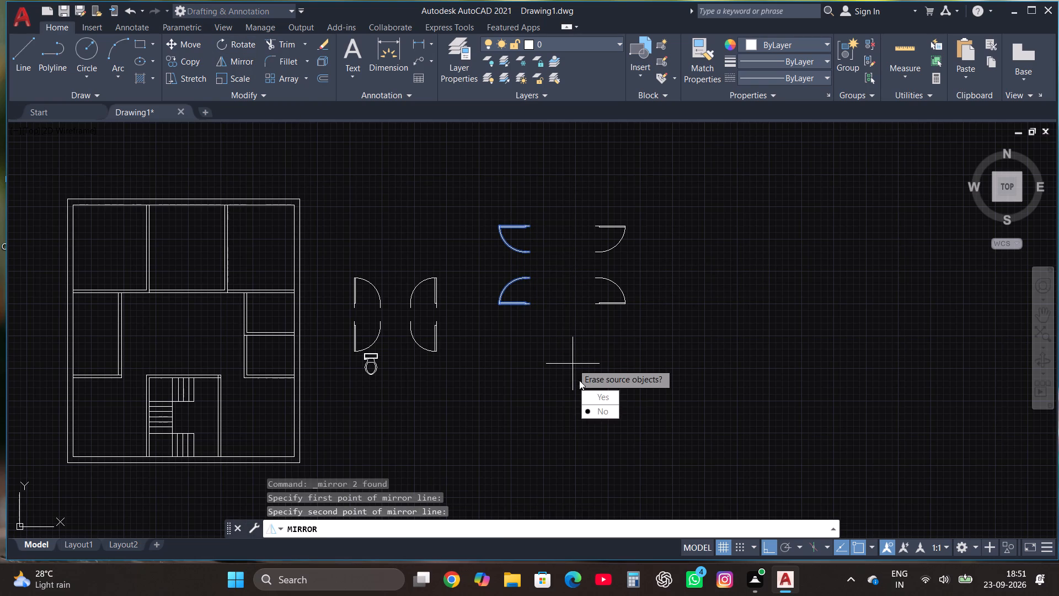
drag(596, 413, 573, 364)
Move the upper-right door of the first four, with ortho off, into the upper-left room's bottom wall beside its right partition.
scroll(573, 364, down, 1)
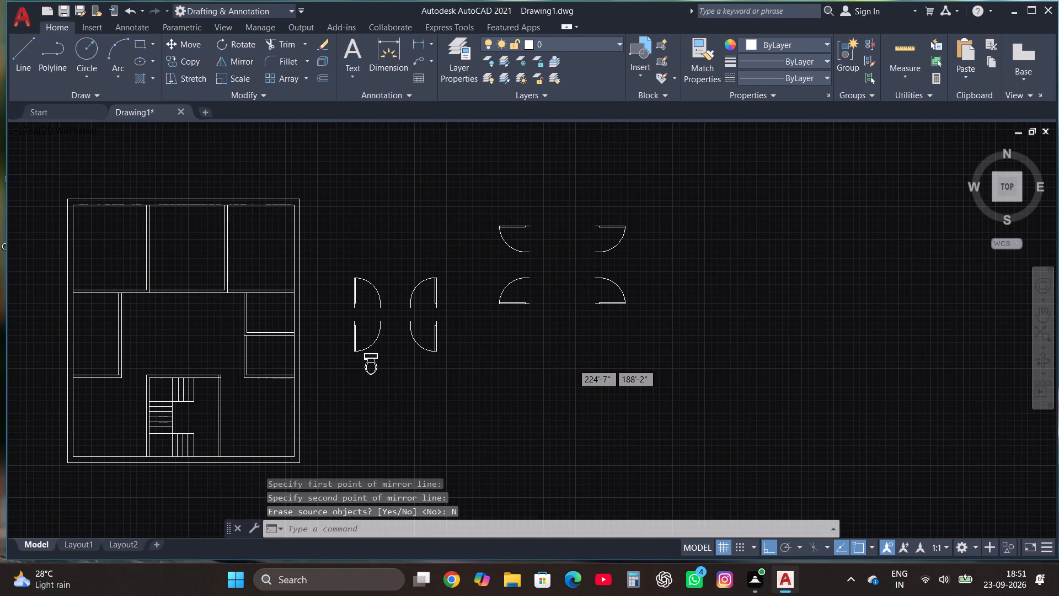
scroll(491, 309, up, 1)
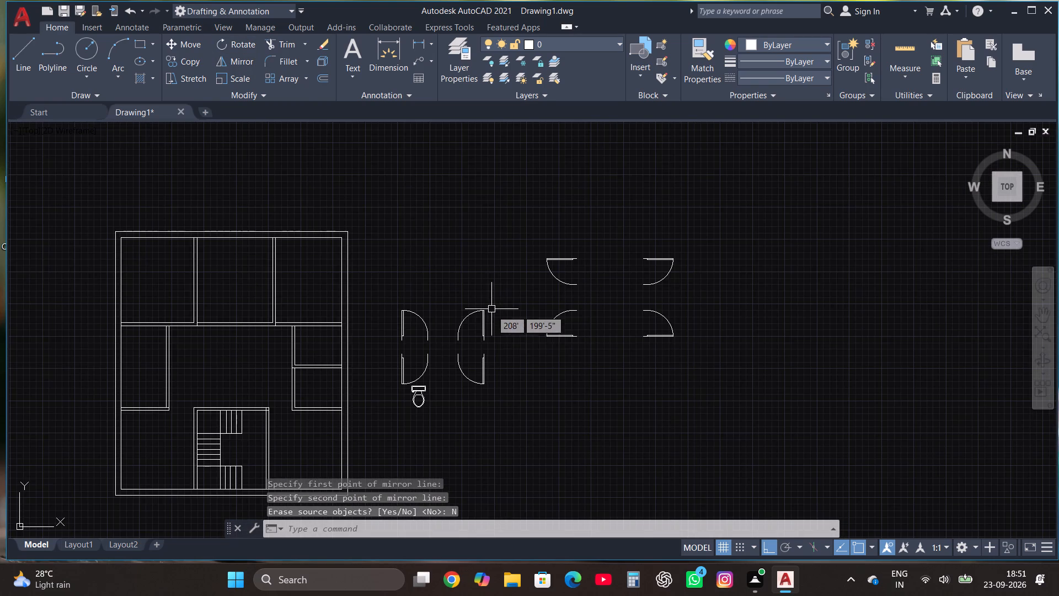
click(485, 323)
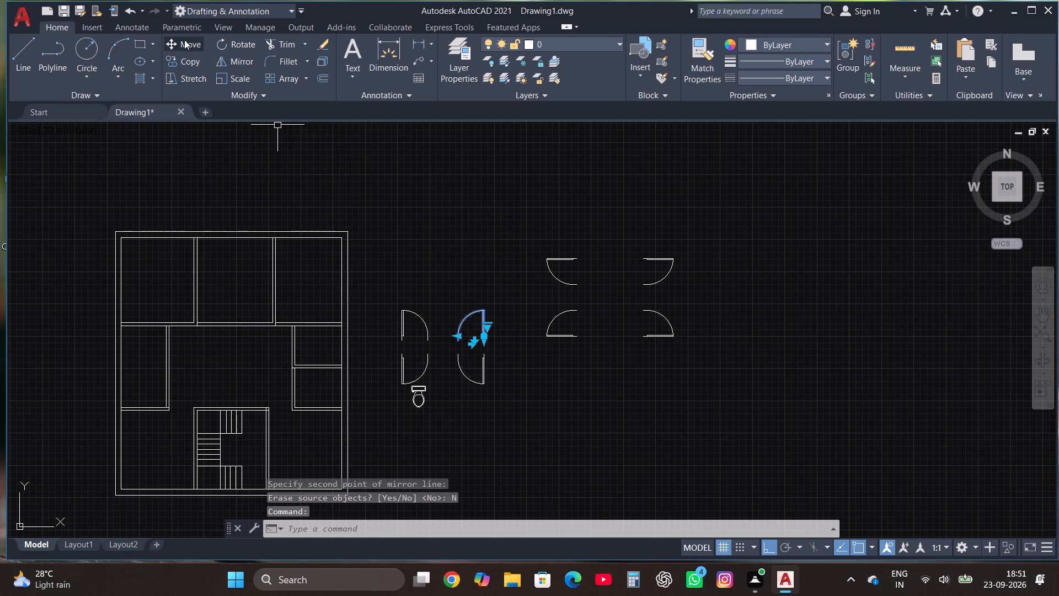
click(184, 40)
scroll(495, 311, up, 2)
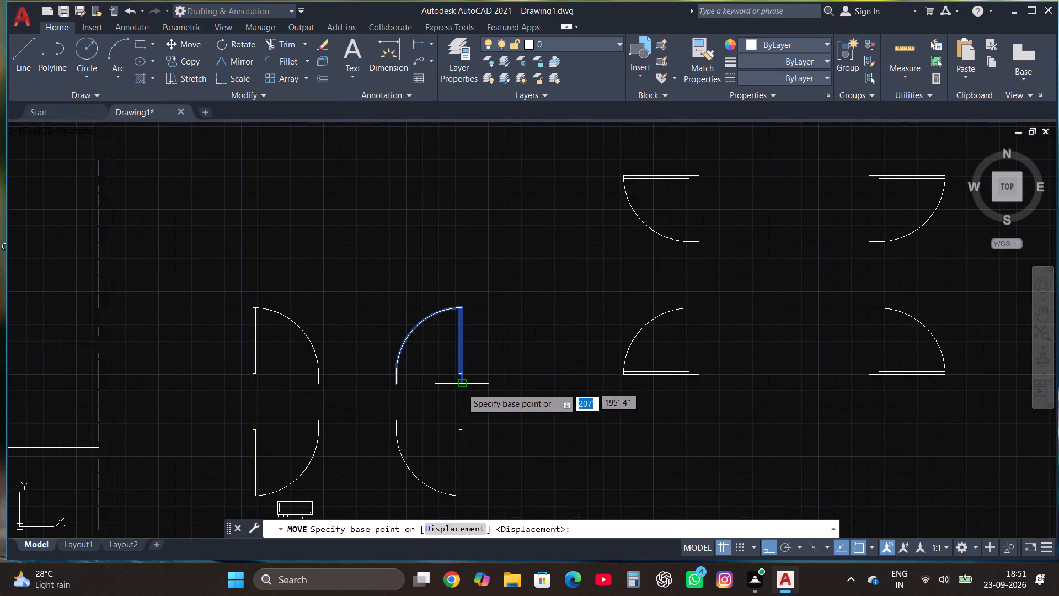
click(463, 385)
scroll(551, 396, down, 4)
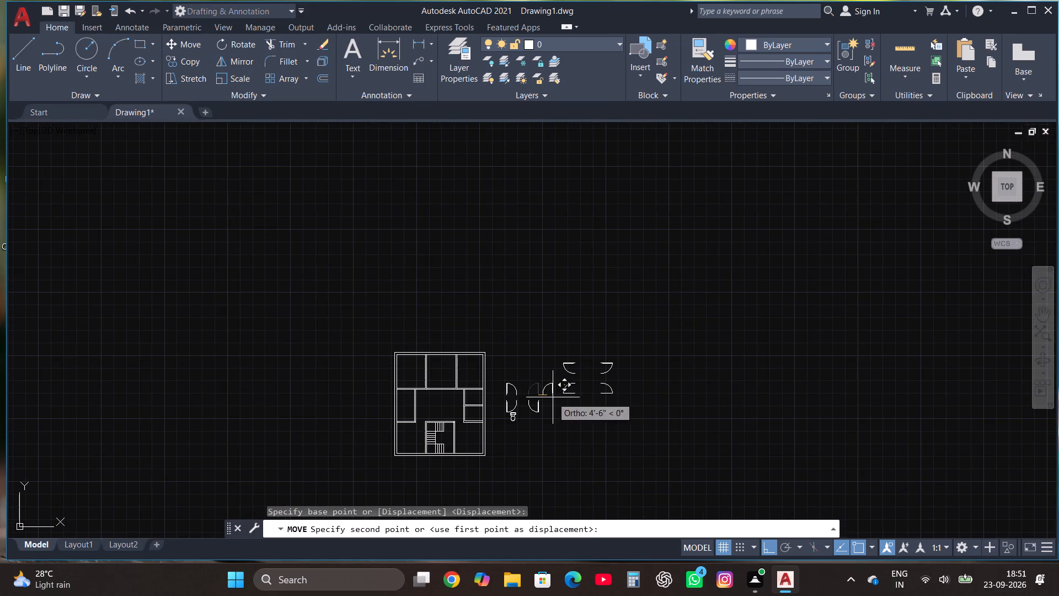
scroll(419, 395, up, 3)
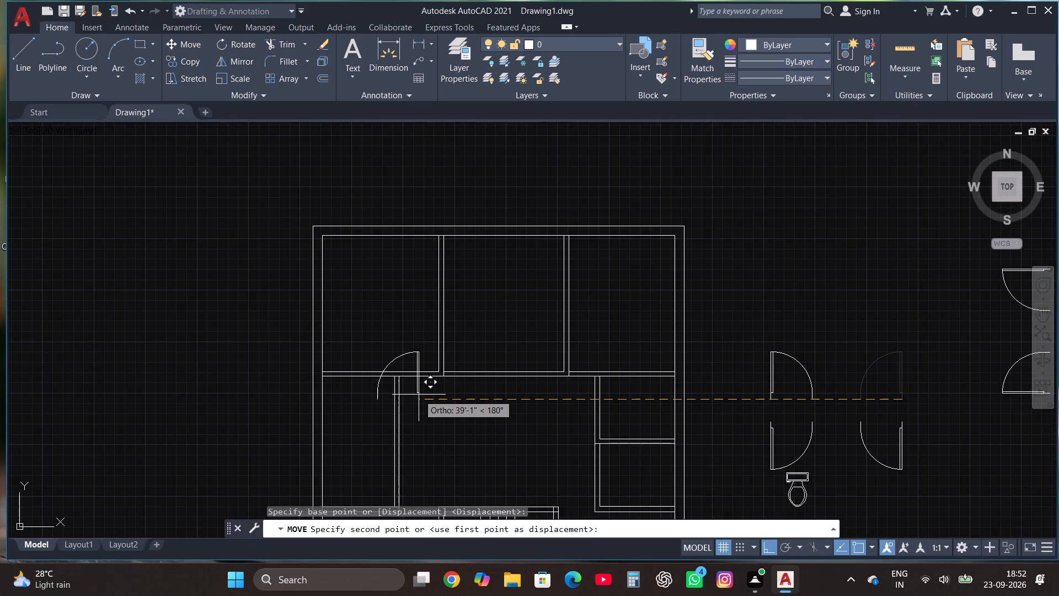
scroll(435, 388, up, 3)
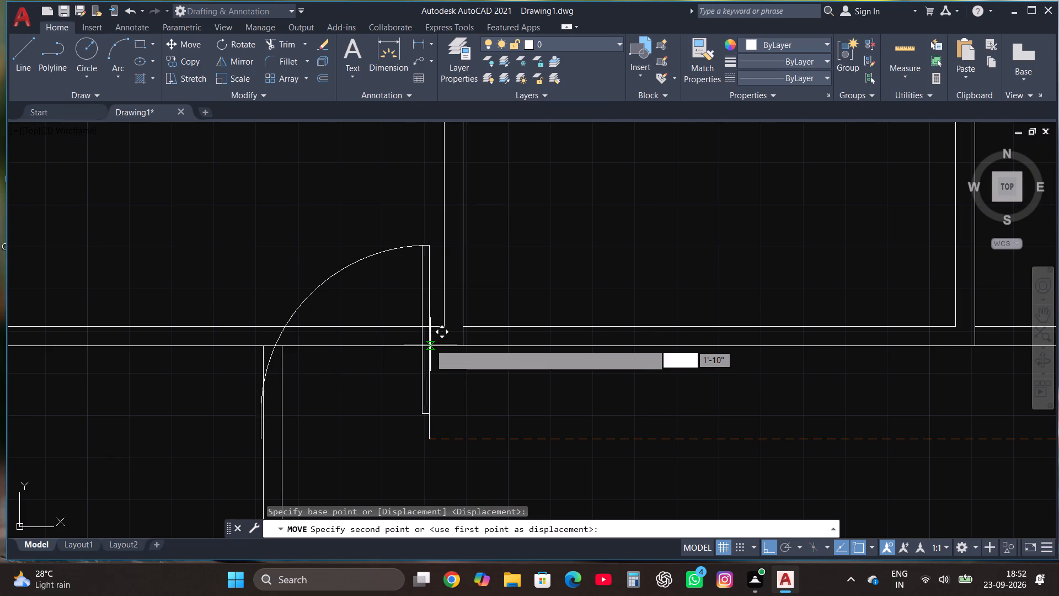
key(F8)
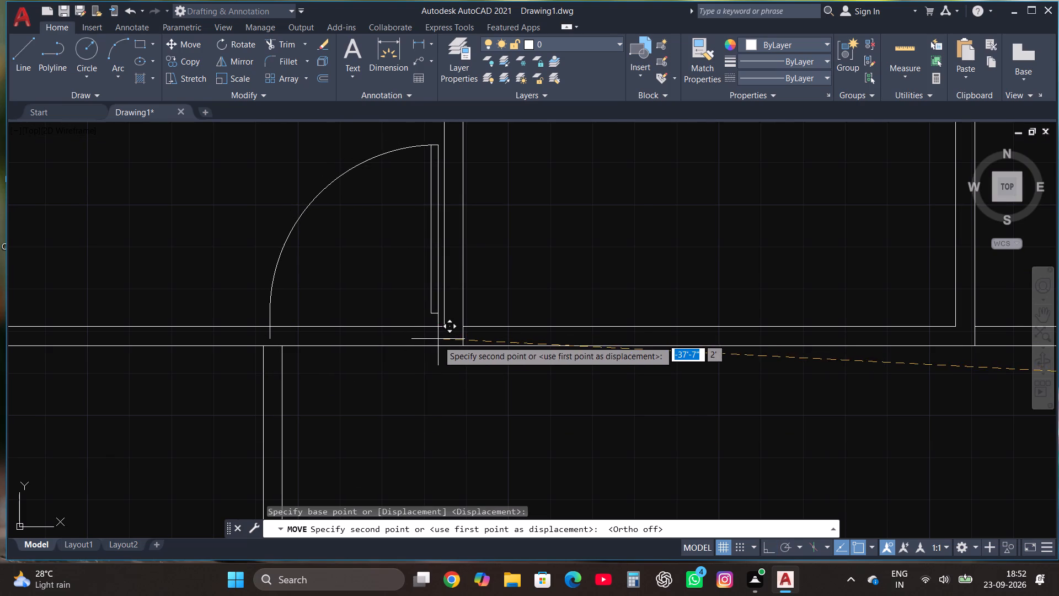
click(438, 345)
Scale down the door in the upper-left room about the lower end of its hinge side.
click(277, 260)
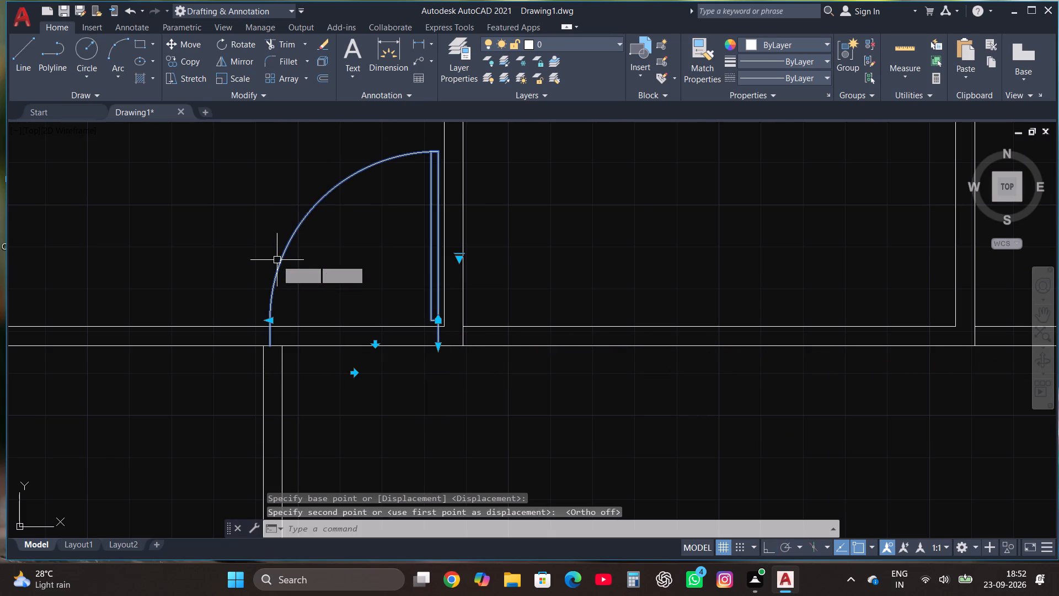
click(243, 79)
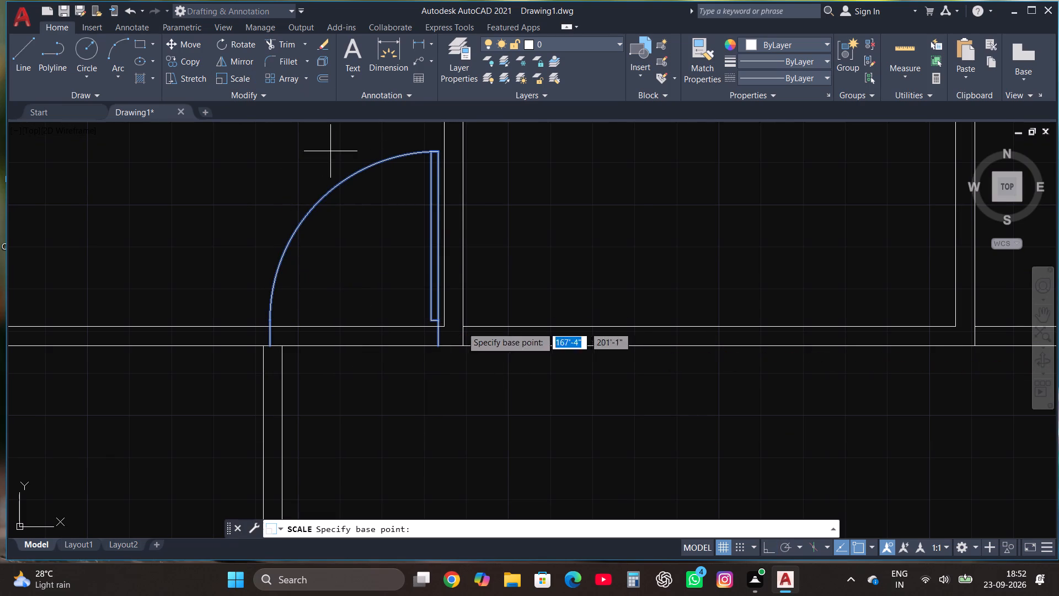
click(436, 348)
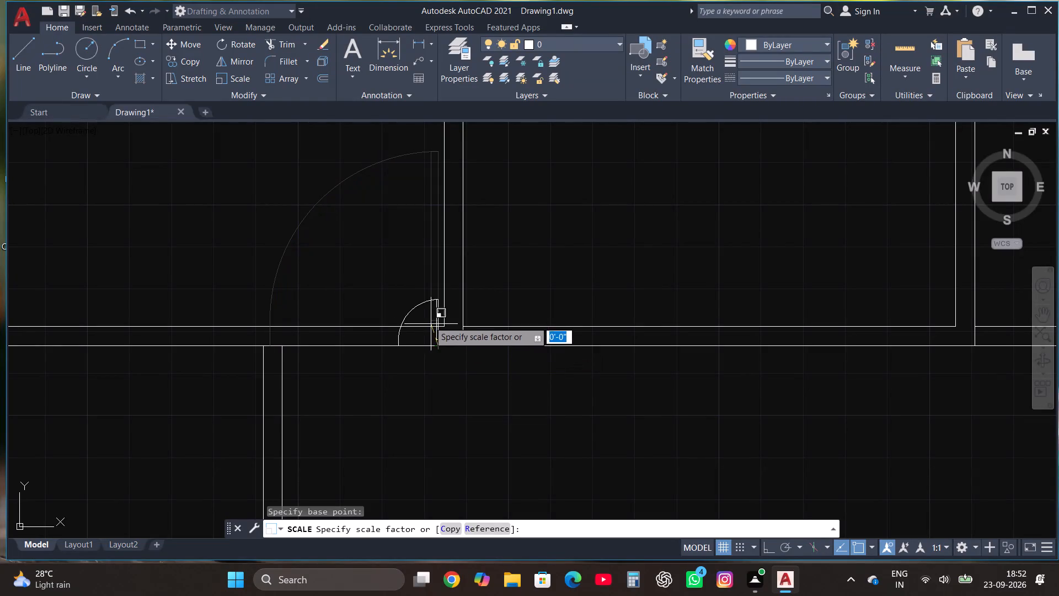
click(397, 276)
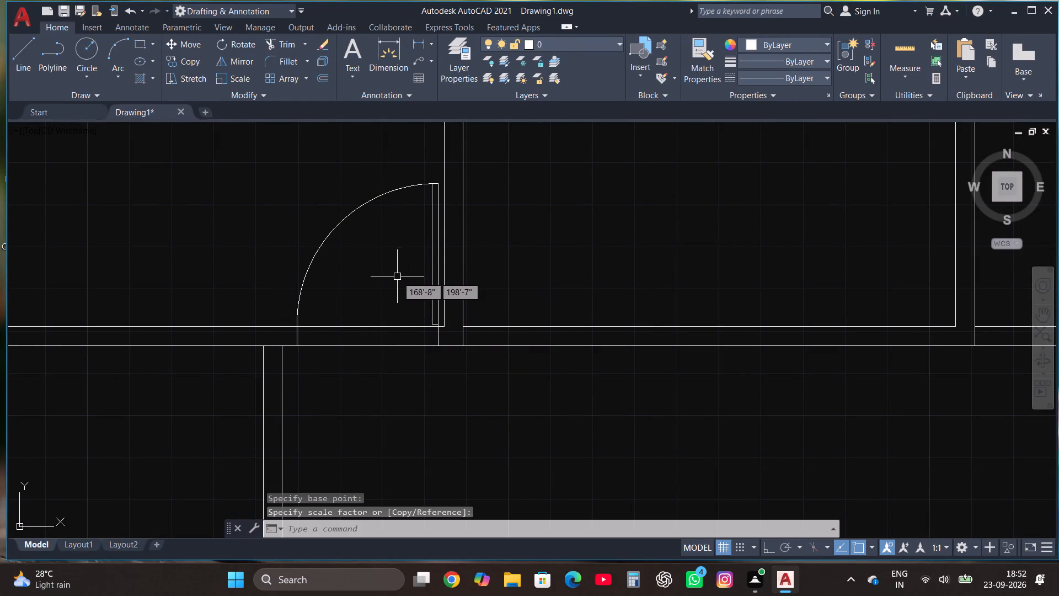
Shift the upper-left room's door about 1" to the left, away from the partition.
scroll(441, 392, down, 1)
scroll(433, 351, up, 1)
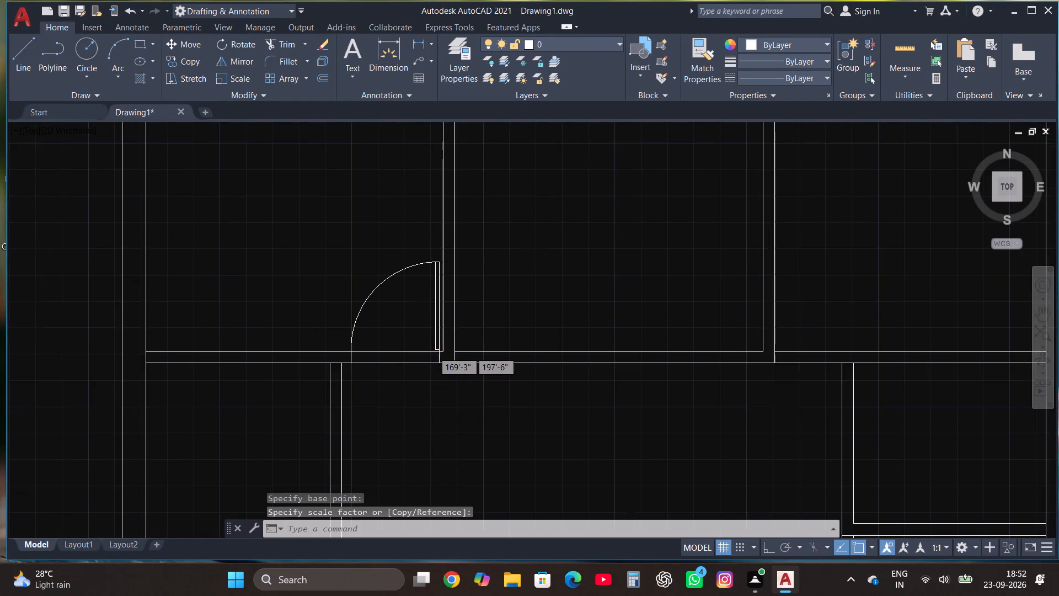
click(435, 333)
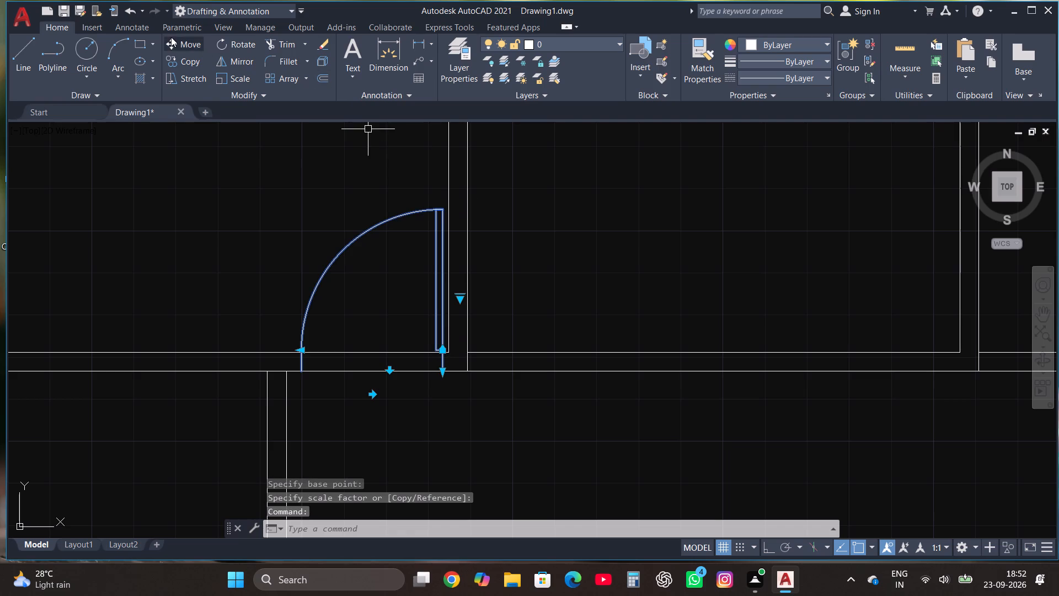
click(190, 40)
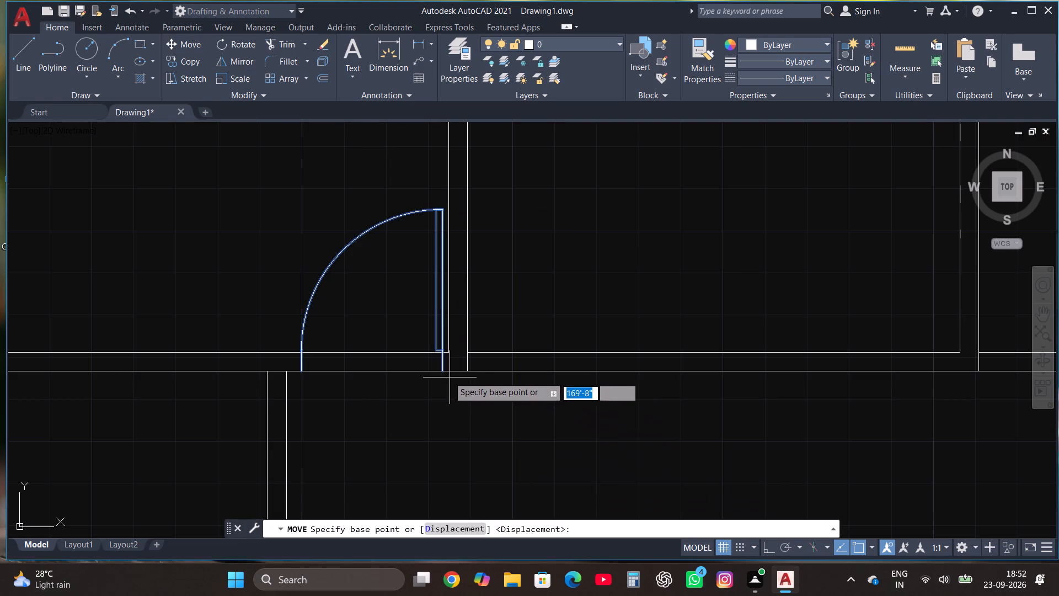
click(445, 371)
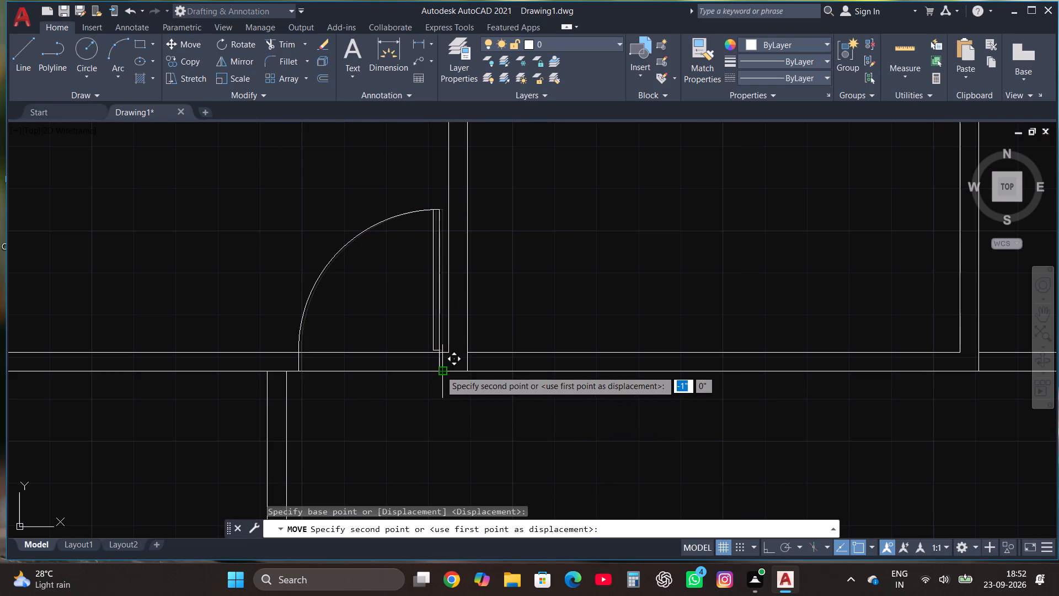
click(440, 370)
Copy the upper-left room's door about 10' to the right into the upper-middle room's bottom wall, beside its right partition.
scroll(436, 420, down, 2)
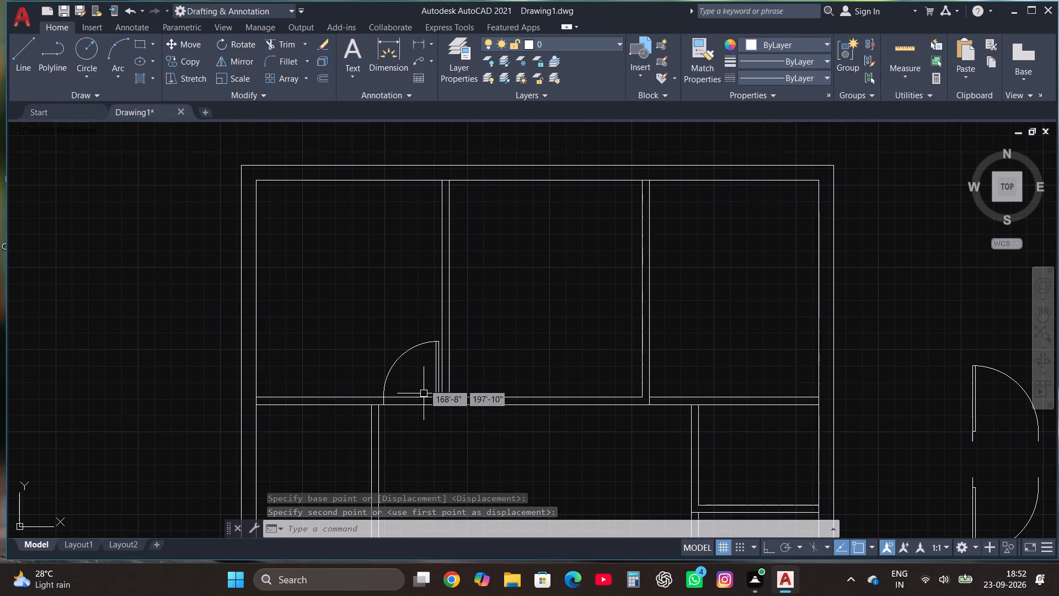
click(416, 351)
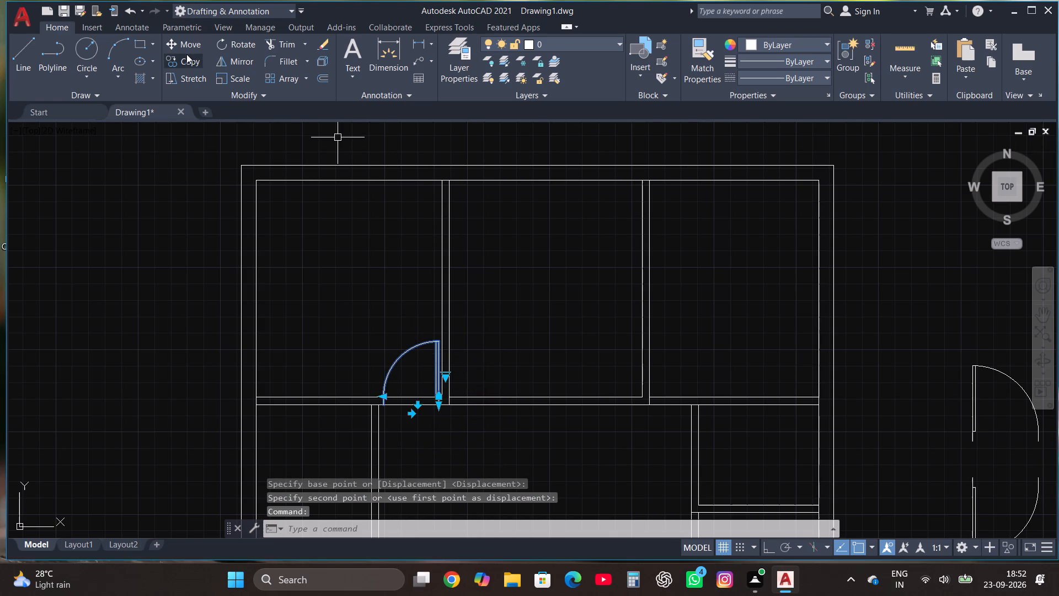
click(197, 62)
scroll(425, 399, up, 2)
click(454, 416)
scroll(454, 416, down, 2)
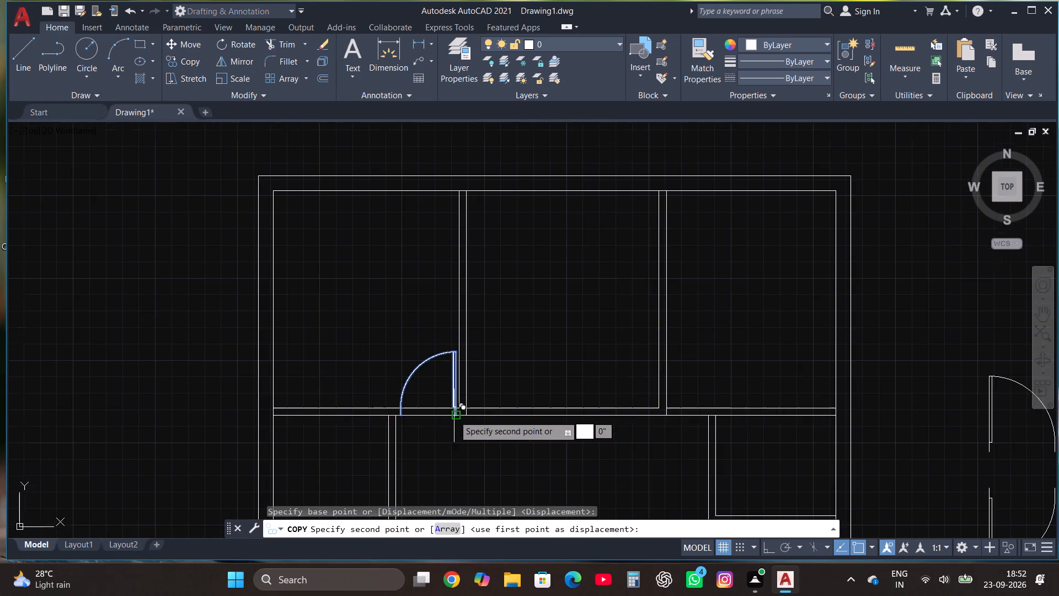
scroll(675, 416, up, 2)
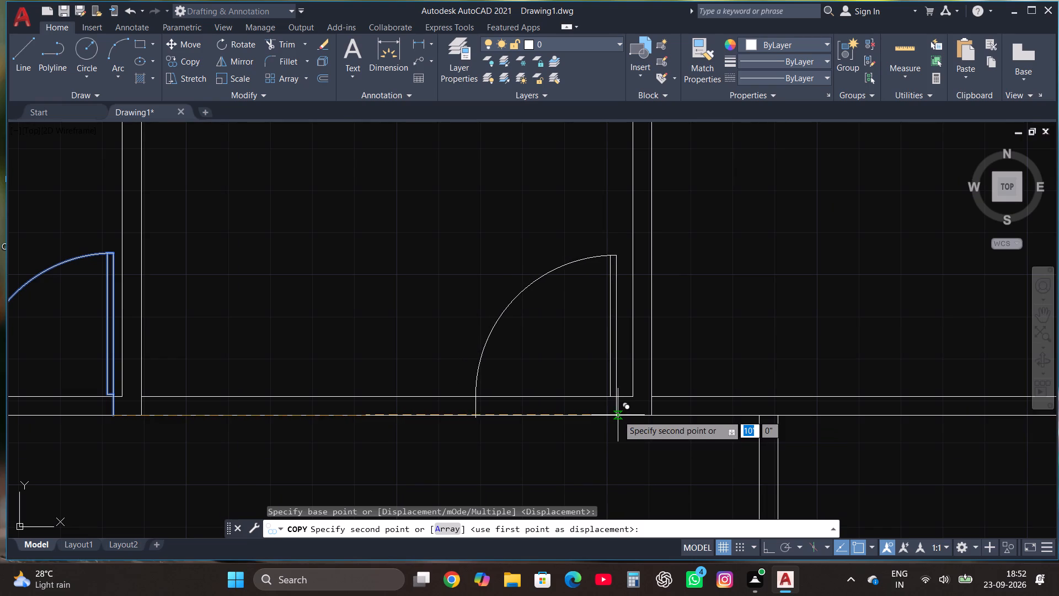
scroll(619, 415, up, 3)
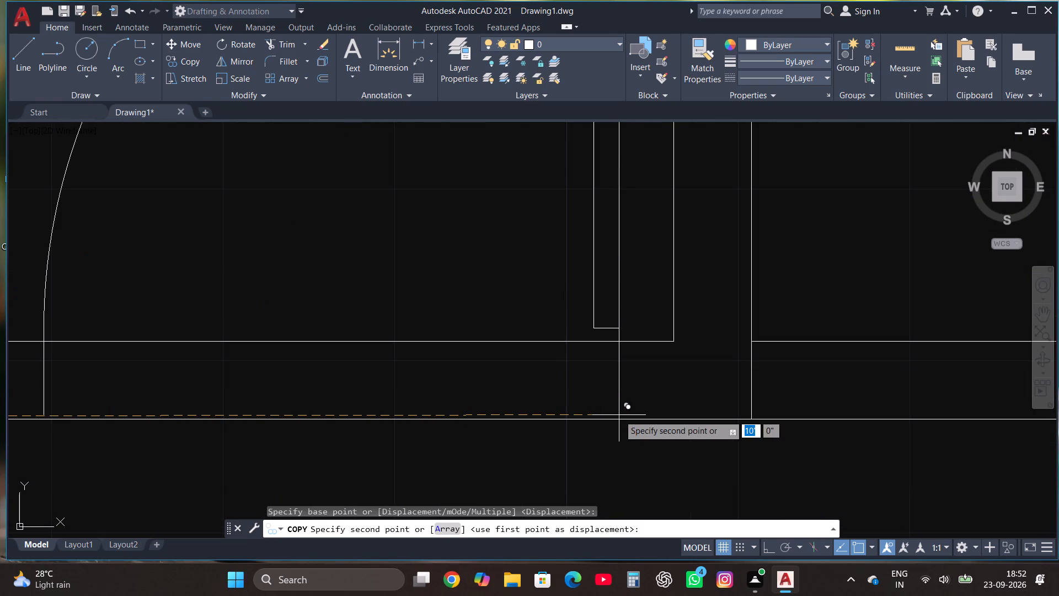
click(613, 419)
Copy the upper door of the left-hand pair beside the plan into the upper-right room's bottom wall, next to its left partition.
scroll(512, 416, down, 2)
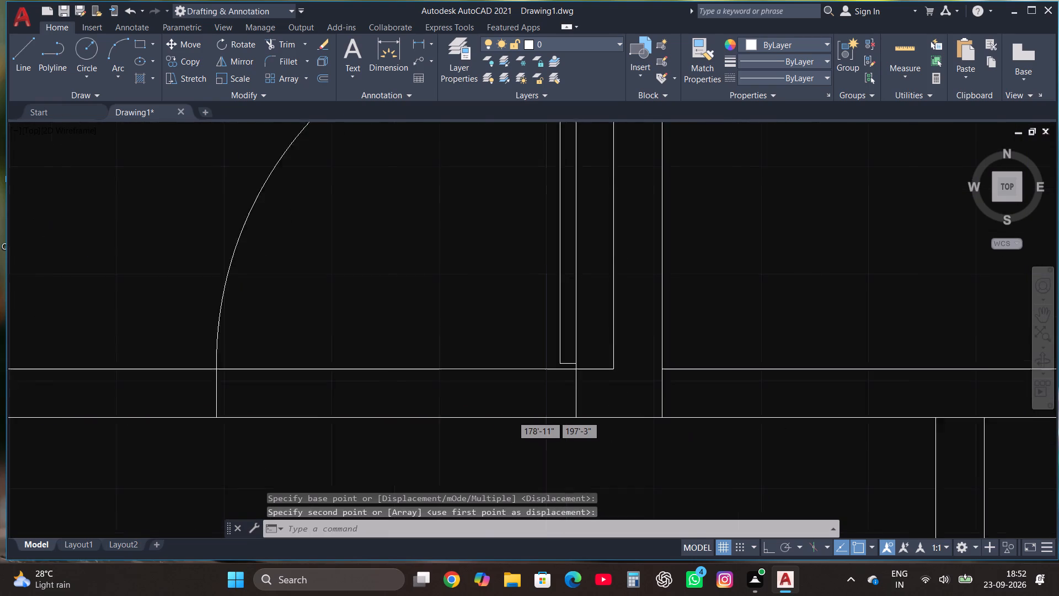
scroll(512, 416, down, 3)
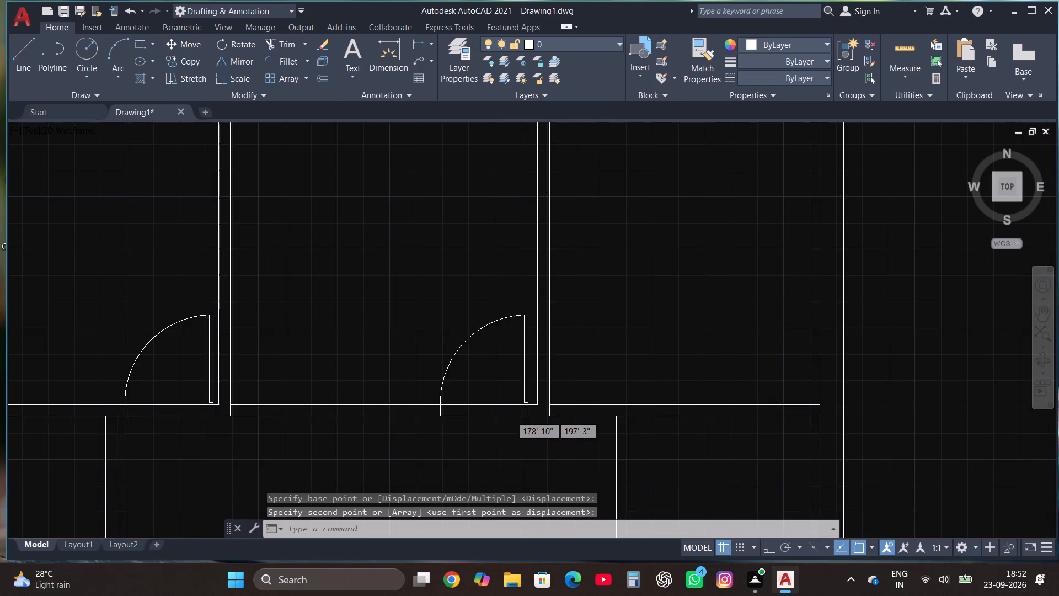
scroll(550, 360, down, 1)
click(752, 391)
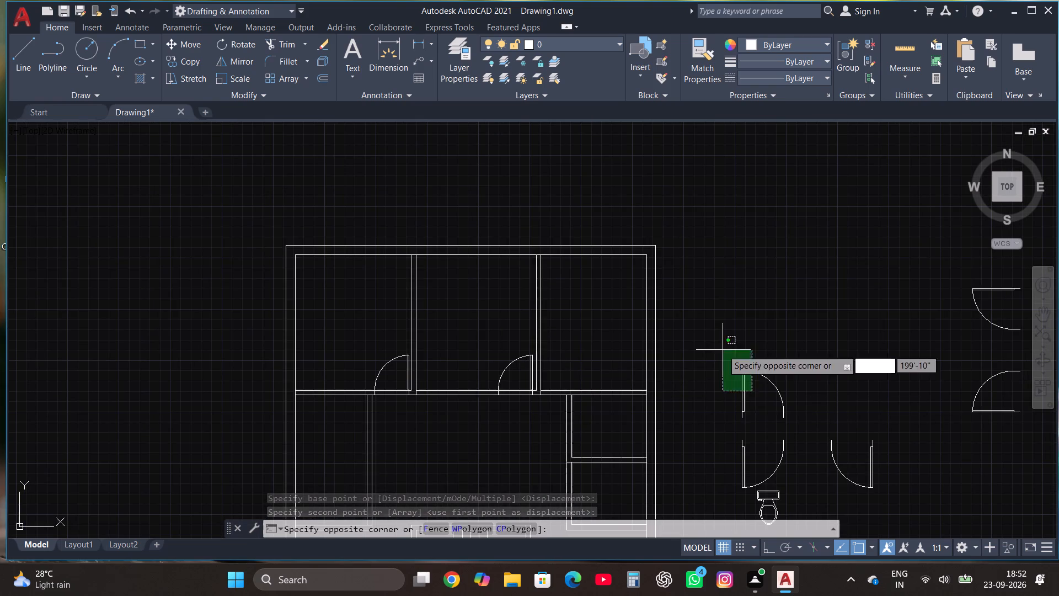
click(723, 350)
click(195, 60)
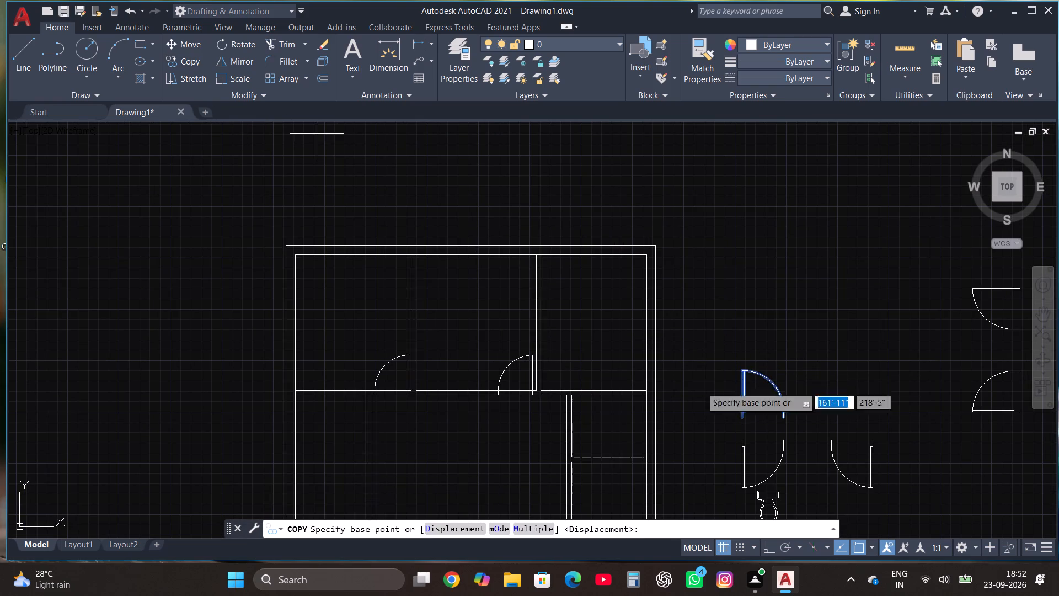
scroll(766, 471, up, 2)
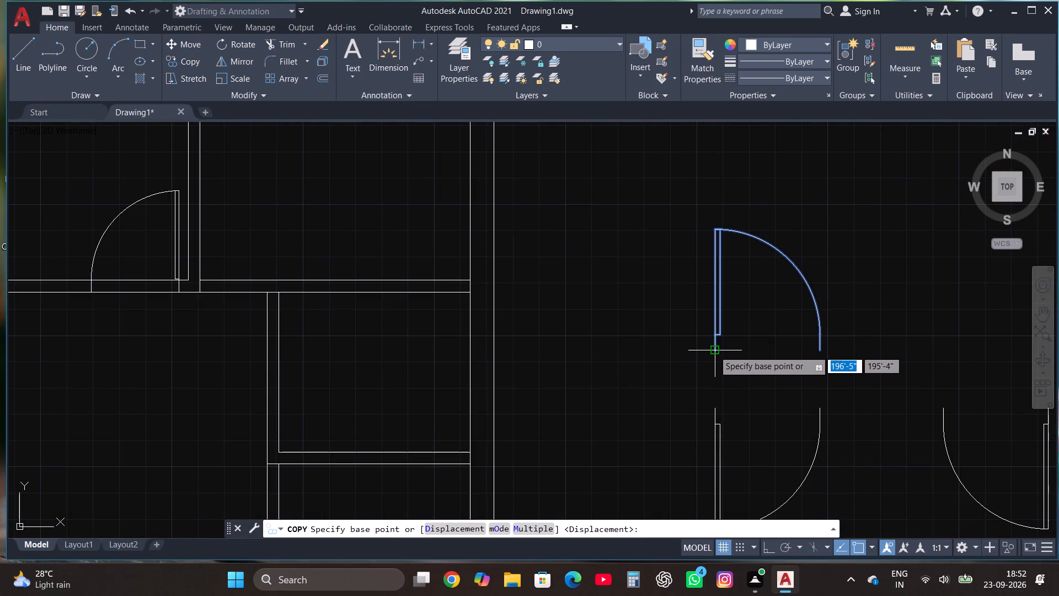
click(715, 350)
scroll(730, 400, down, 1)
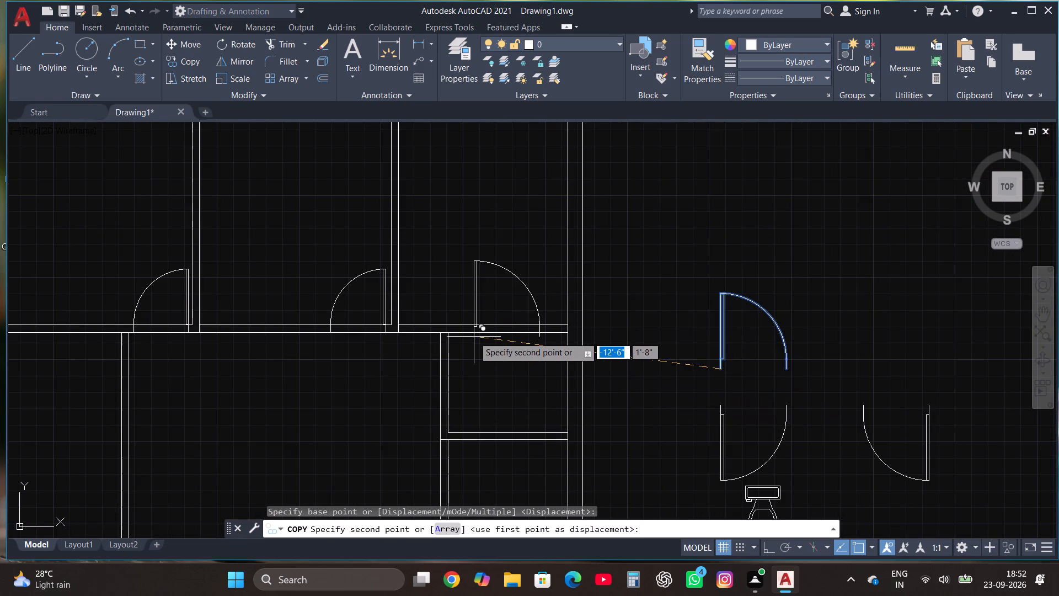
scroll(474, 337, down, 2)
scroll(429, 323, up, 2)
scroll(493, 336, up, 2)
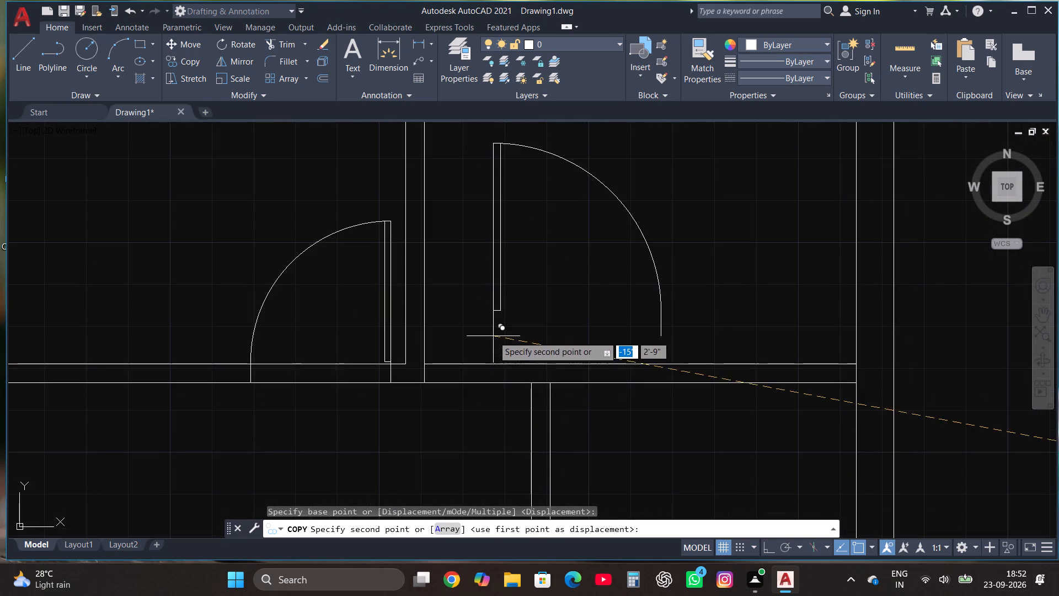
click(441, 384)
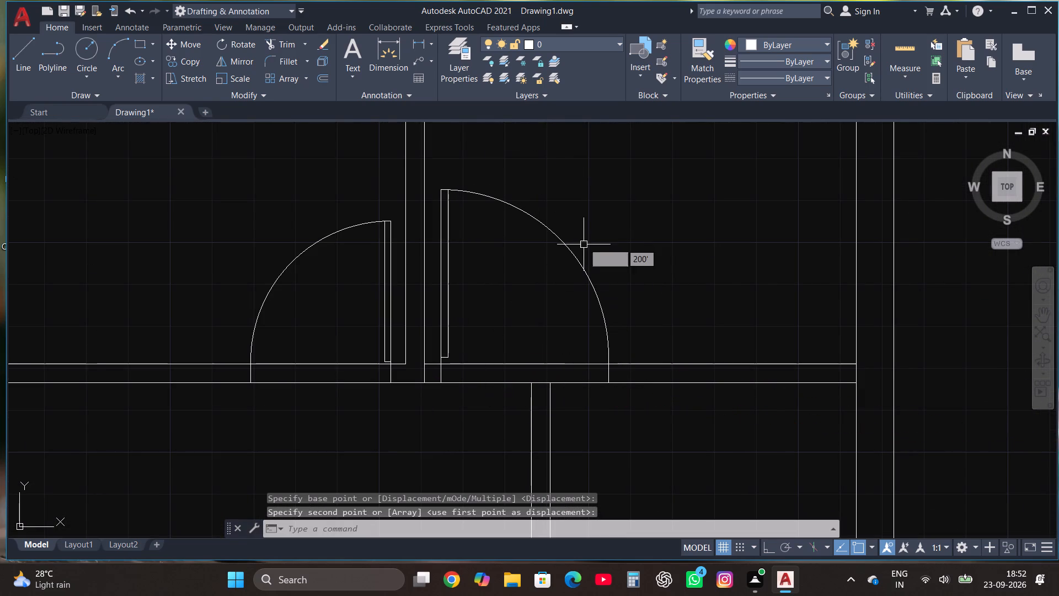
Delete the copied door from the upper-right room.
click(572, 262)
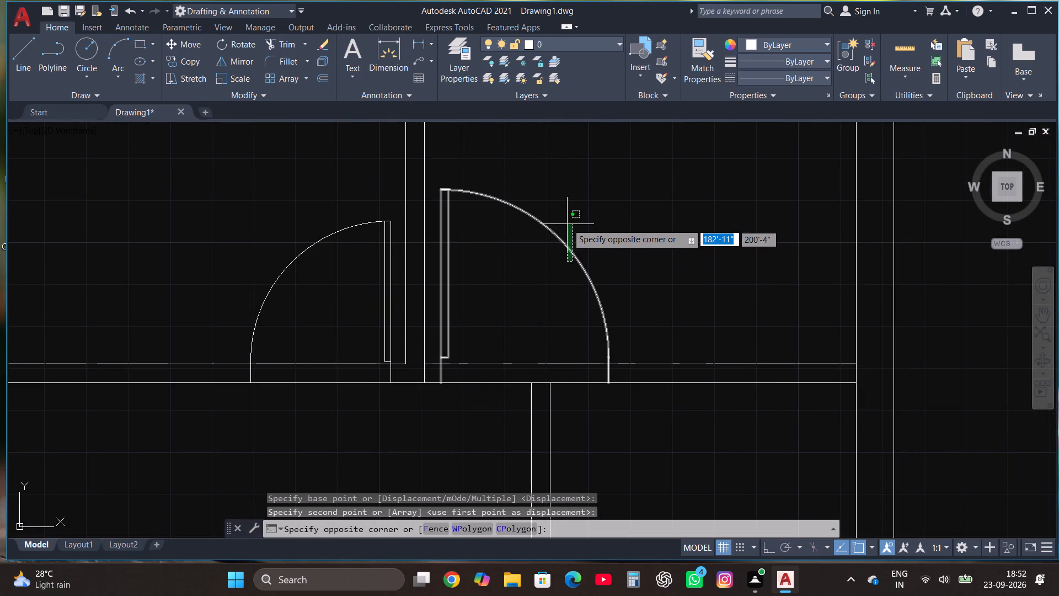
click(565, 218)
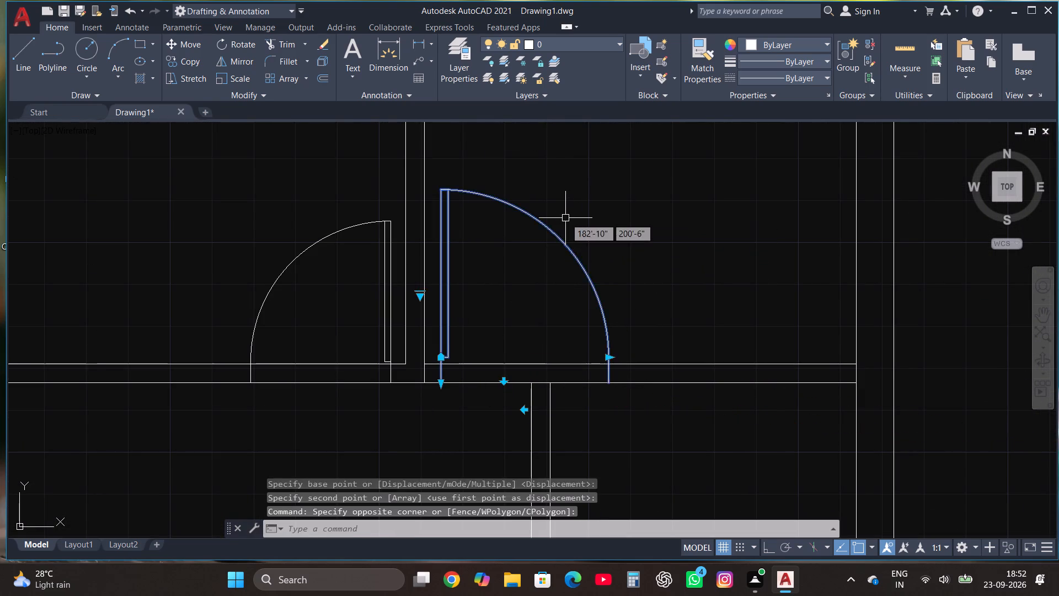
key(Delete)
Mirror the upper-middle room's door across a vertical line into the upper-right room, with ortho on and the original kept.
click(296, 259)
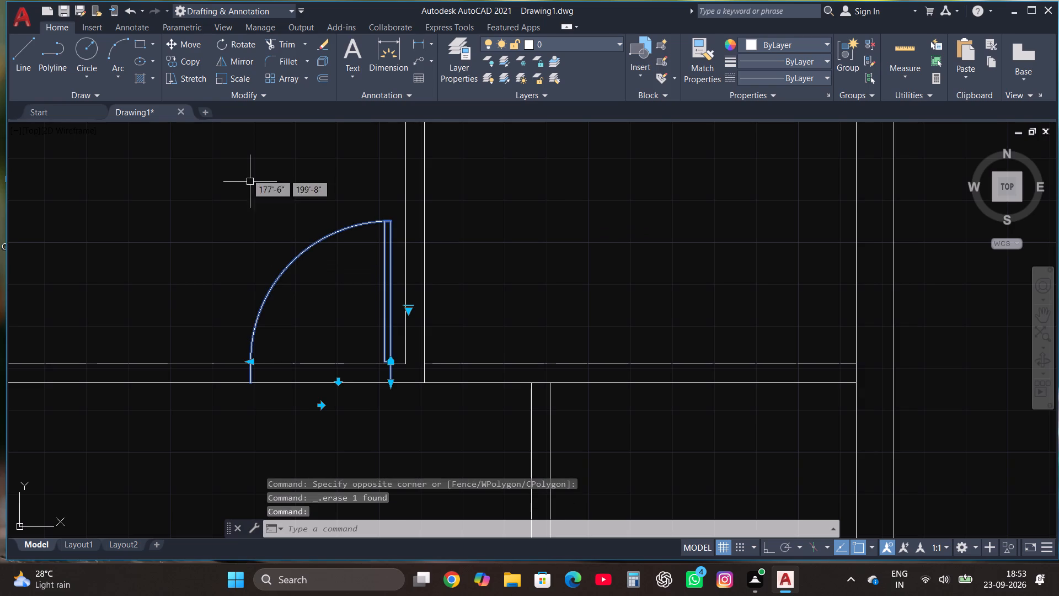
click(237, 58)
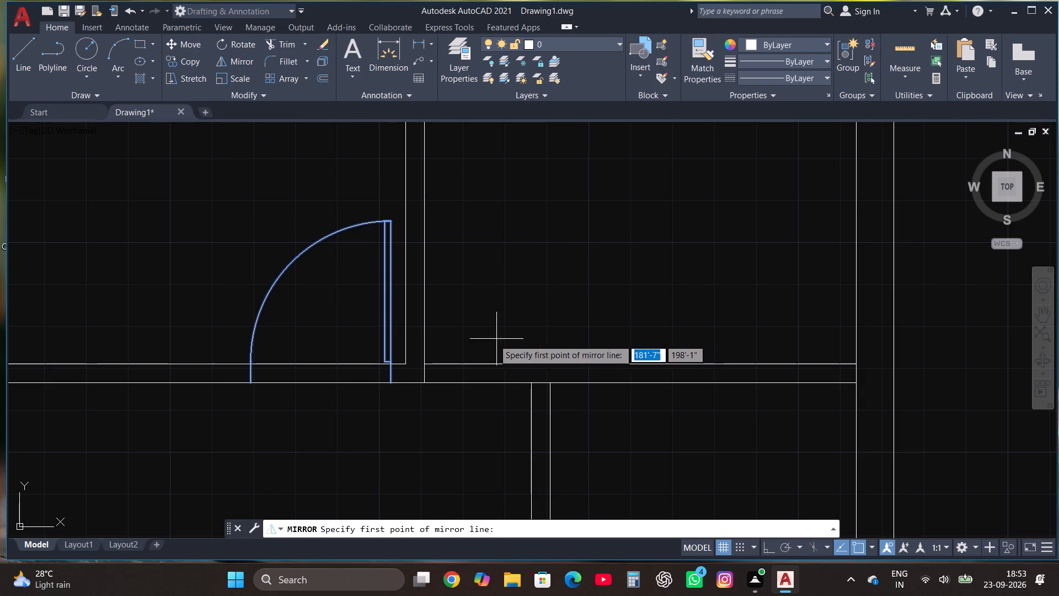
click(486, 341)
key(F8)
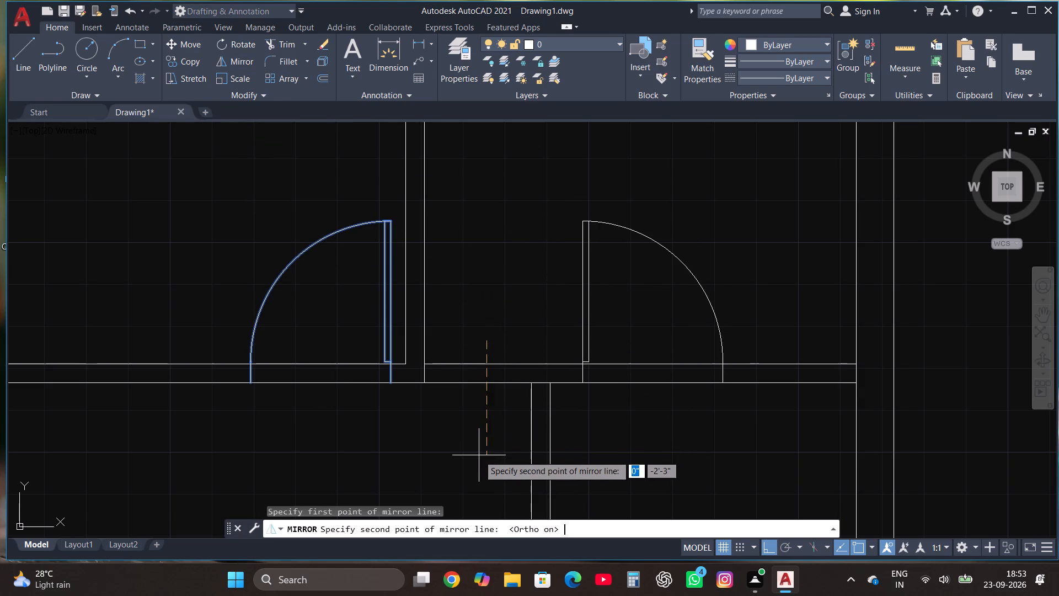
click(479, 455)
click(473, 426)
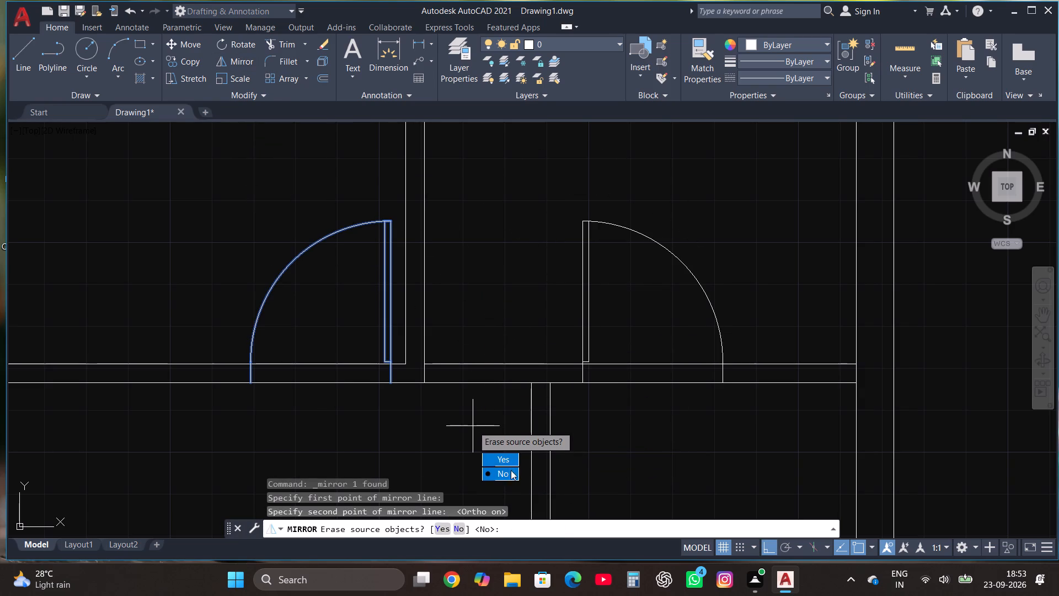
drag(507, 475, 473, 426)
Move the mirrored door along the upper-right room's bottom wall until its hinge side sits just beside the left partition.
click(587, 311)
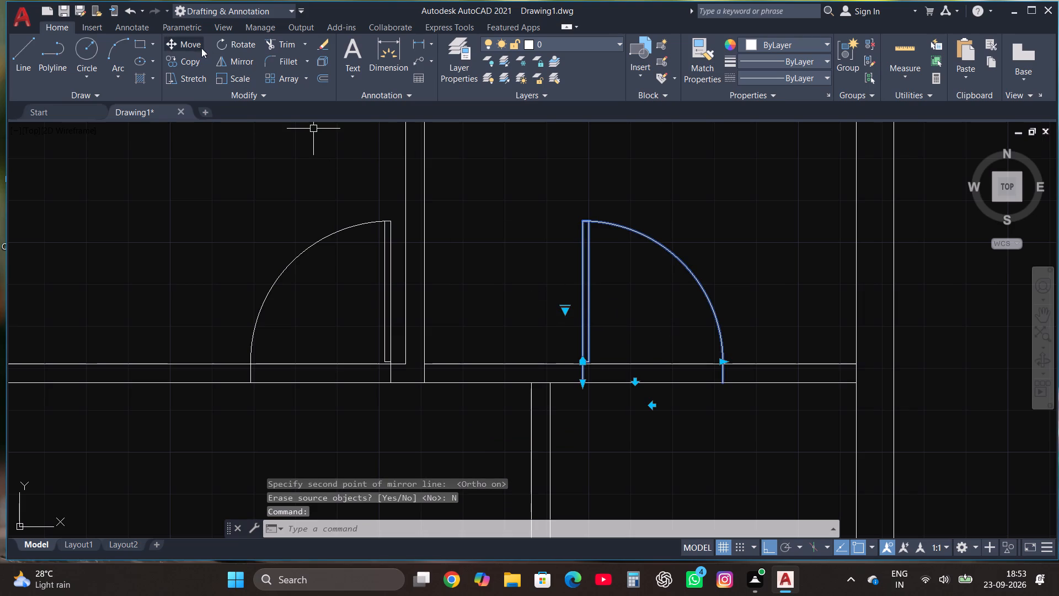
click(197, 46)
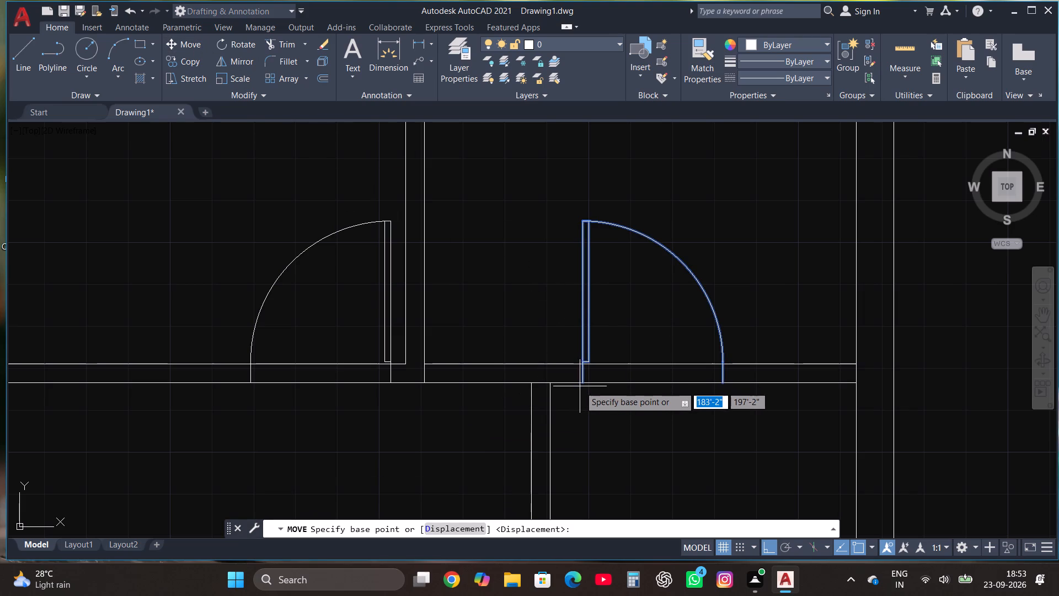
click(584, 384)
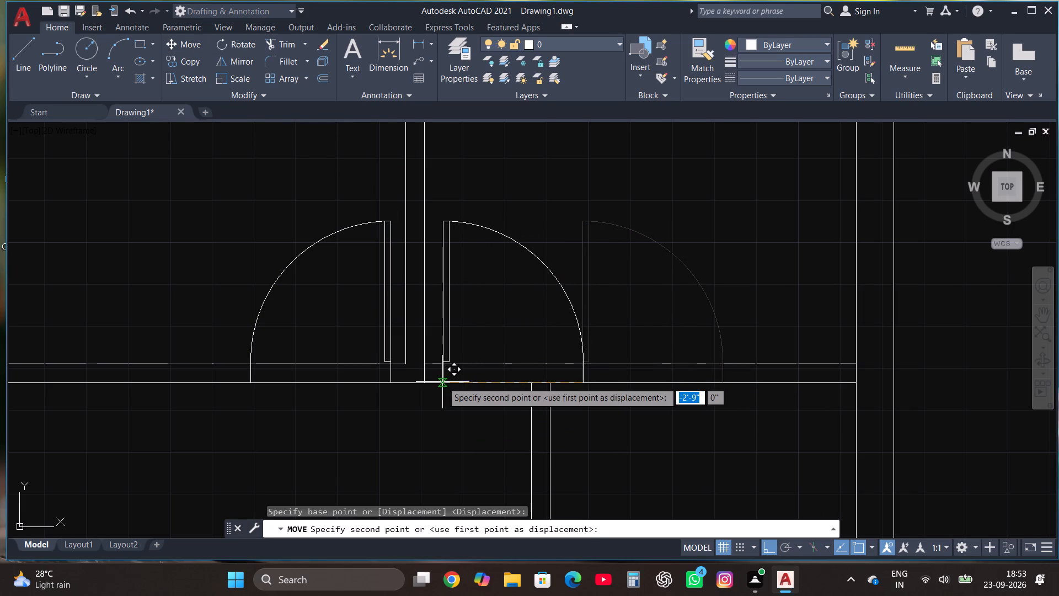
click(436, 382)
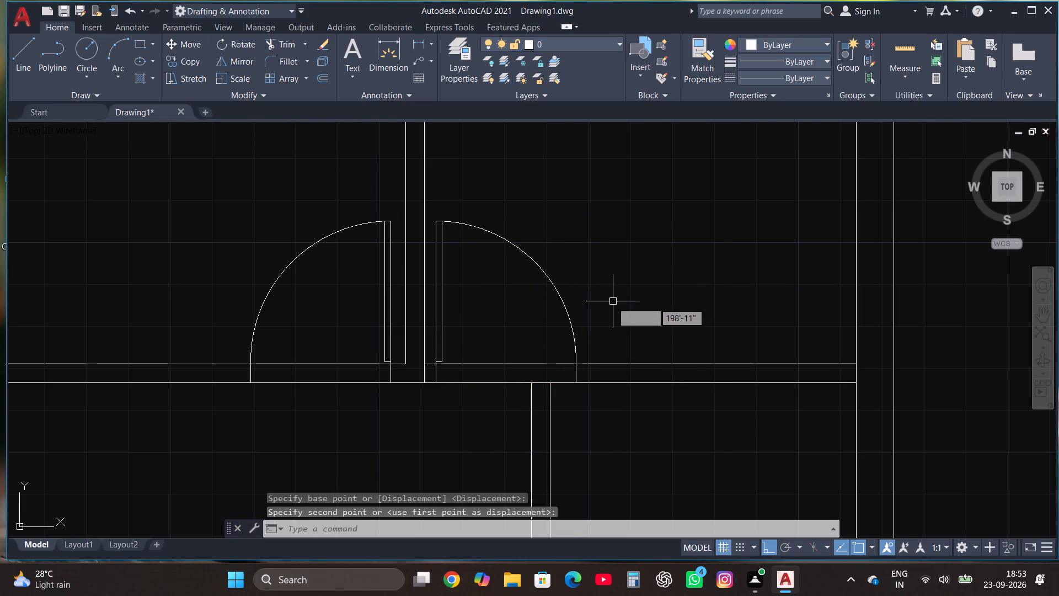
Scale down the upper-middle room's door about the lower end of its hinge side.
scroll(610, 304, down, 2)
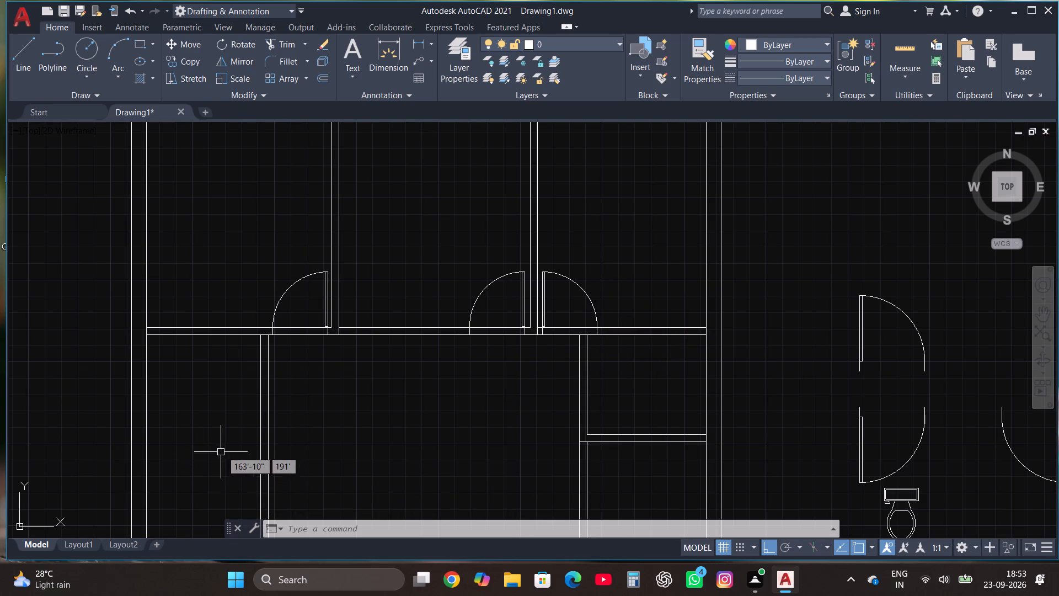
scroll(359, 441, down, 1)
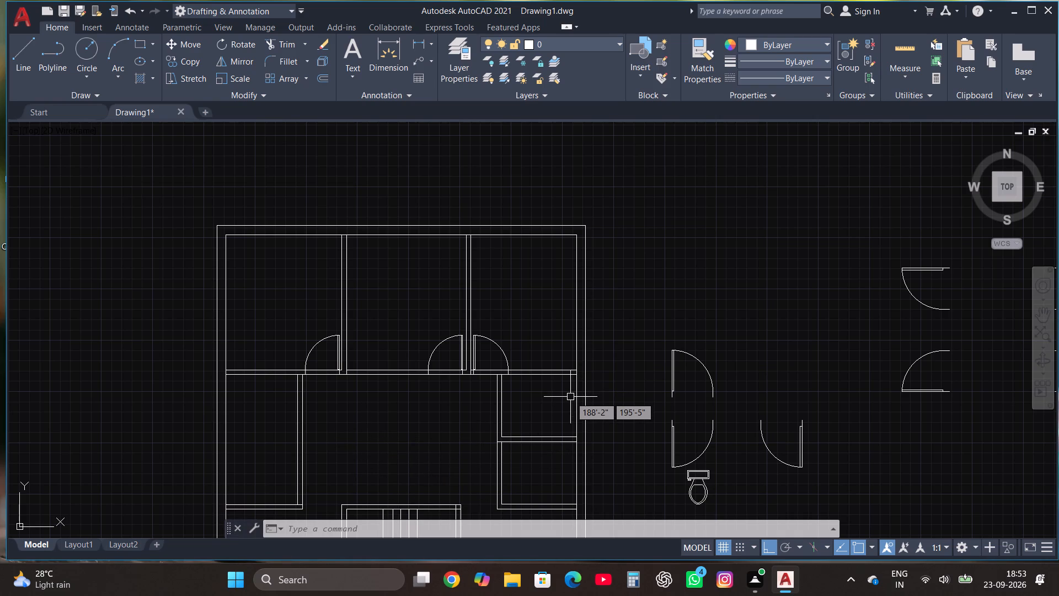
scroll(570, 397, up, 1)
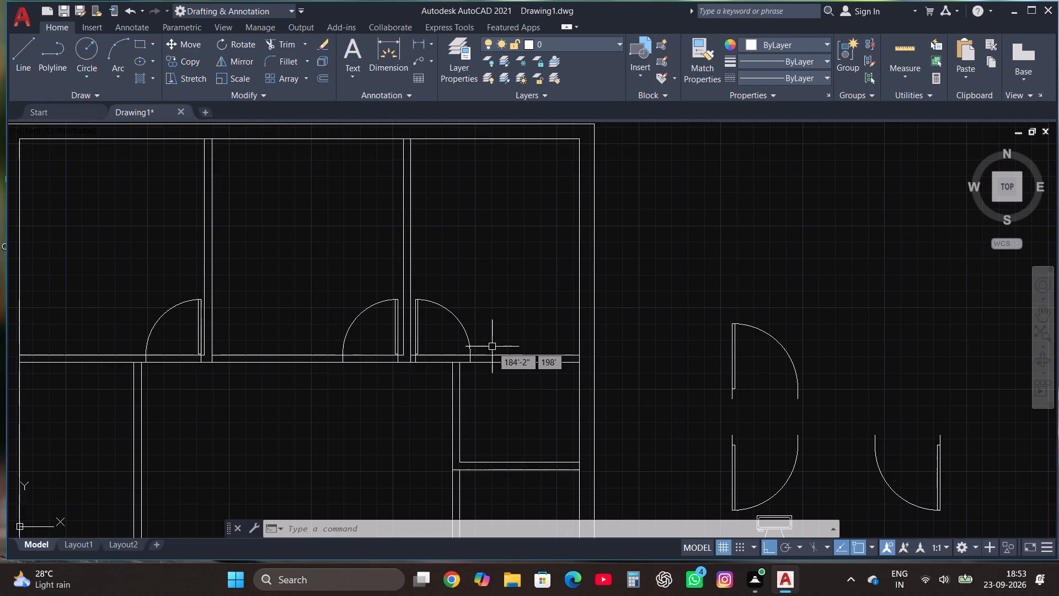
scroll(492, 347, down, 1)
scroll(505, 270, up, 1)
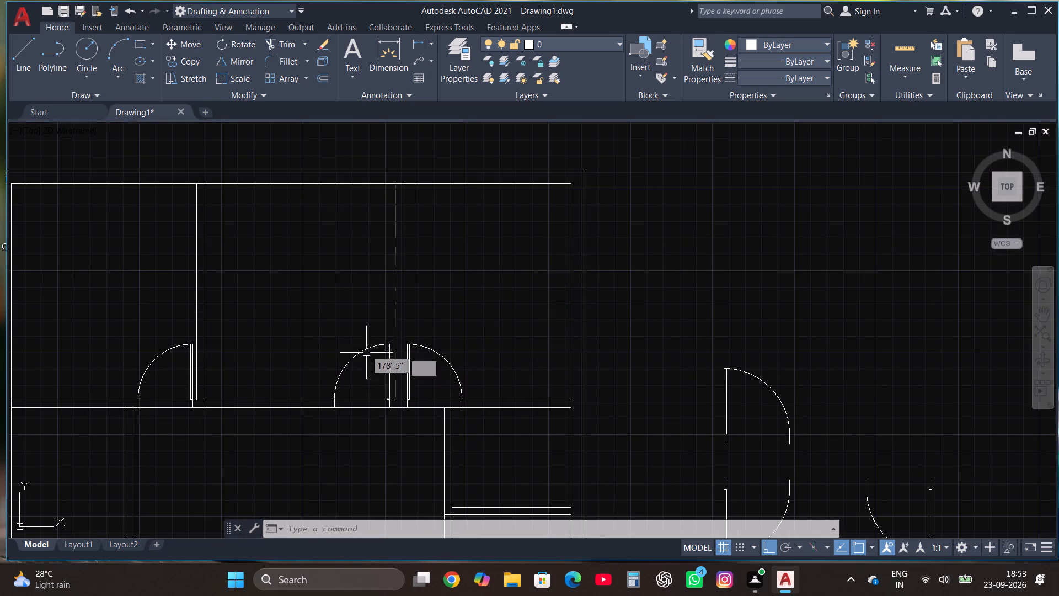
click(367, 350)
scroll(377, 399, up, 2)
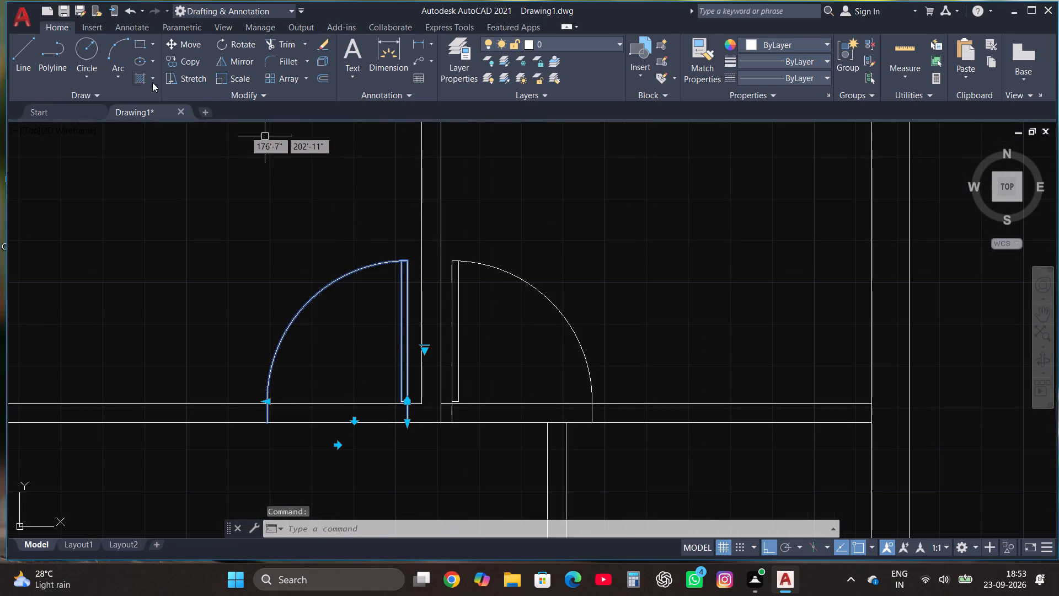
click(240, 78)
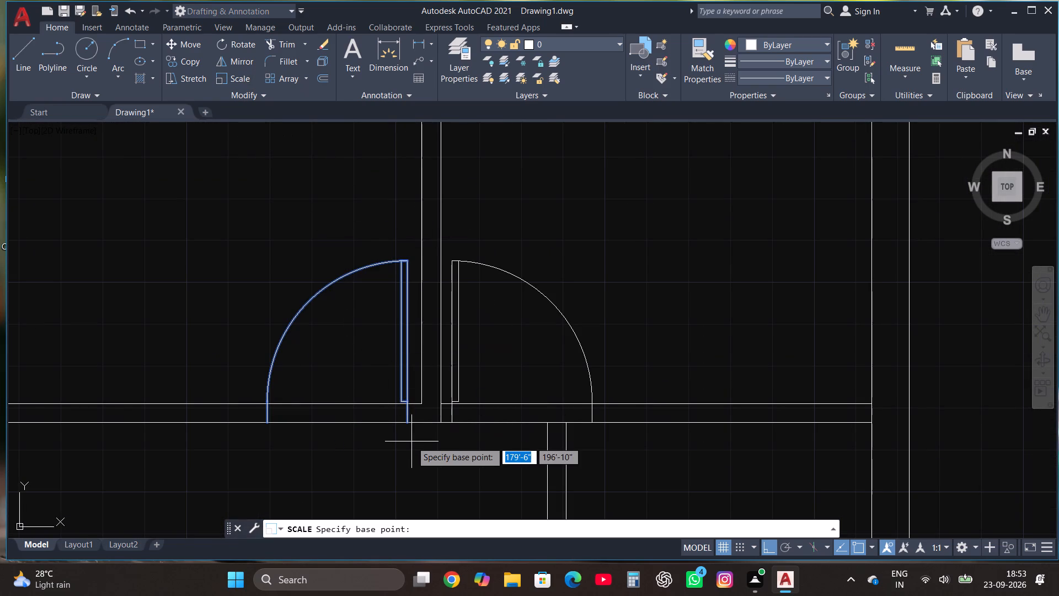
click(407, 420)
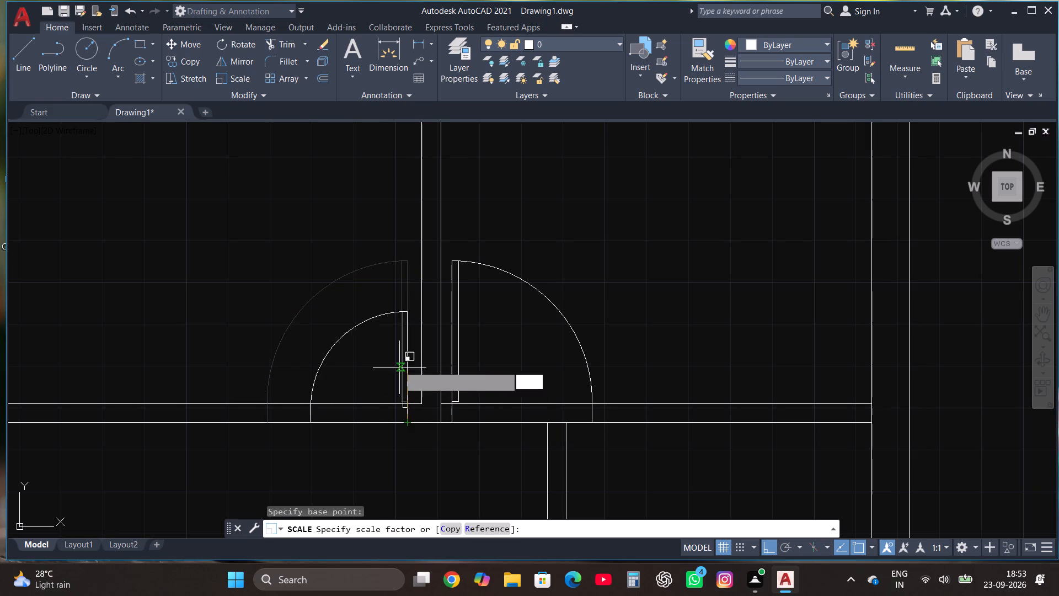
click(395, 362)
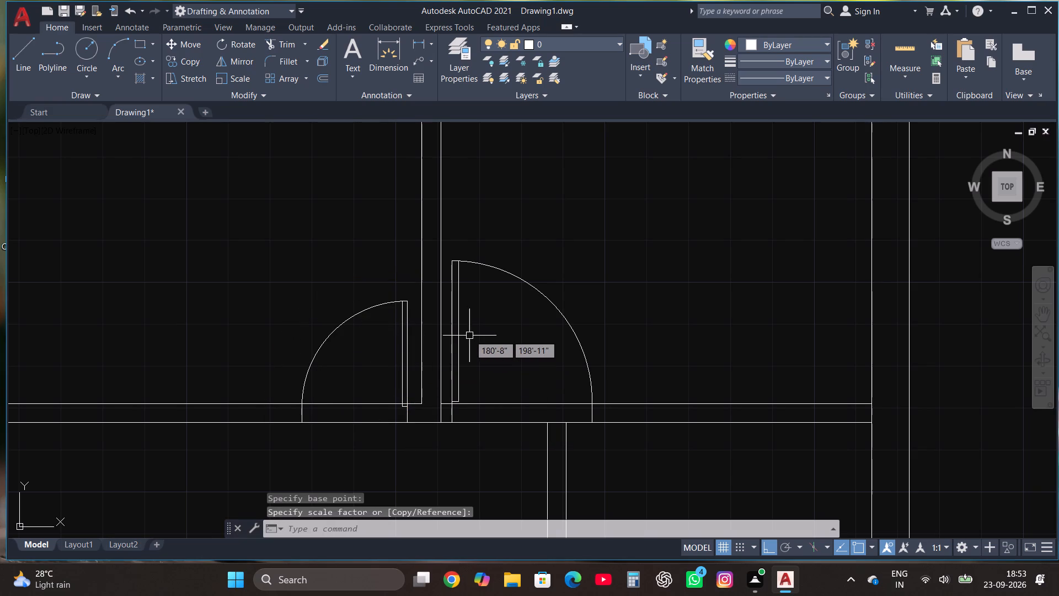
Scale down the upper-right room's door about the lower end of its hinge side.
click(447, 312)
click(459, 348)
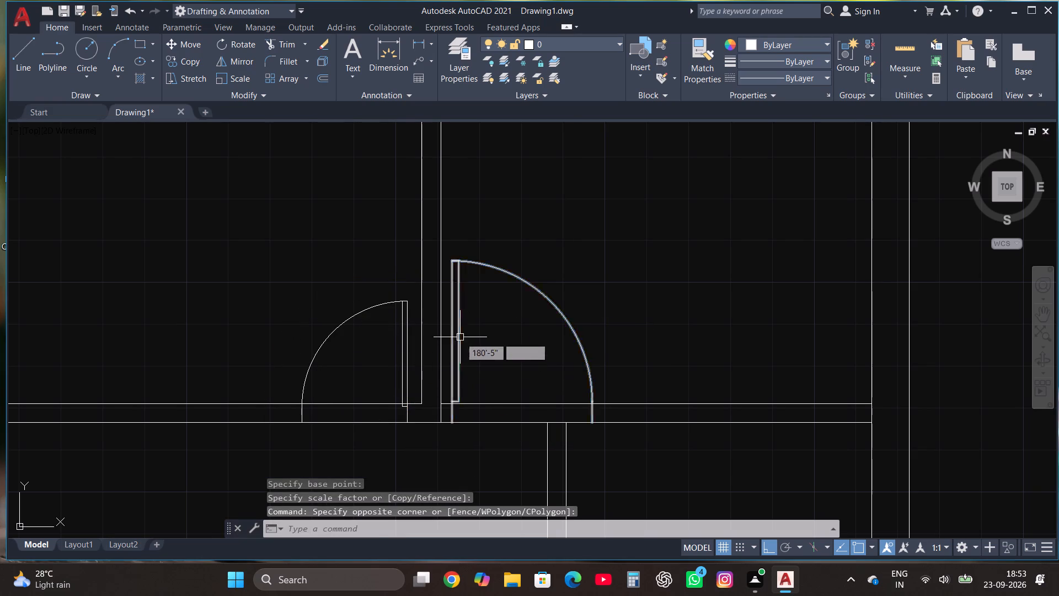
click(460, 337)
click(233, 77)
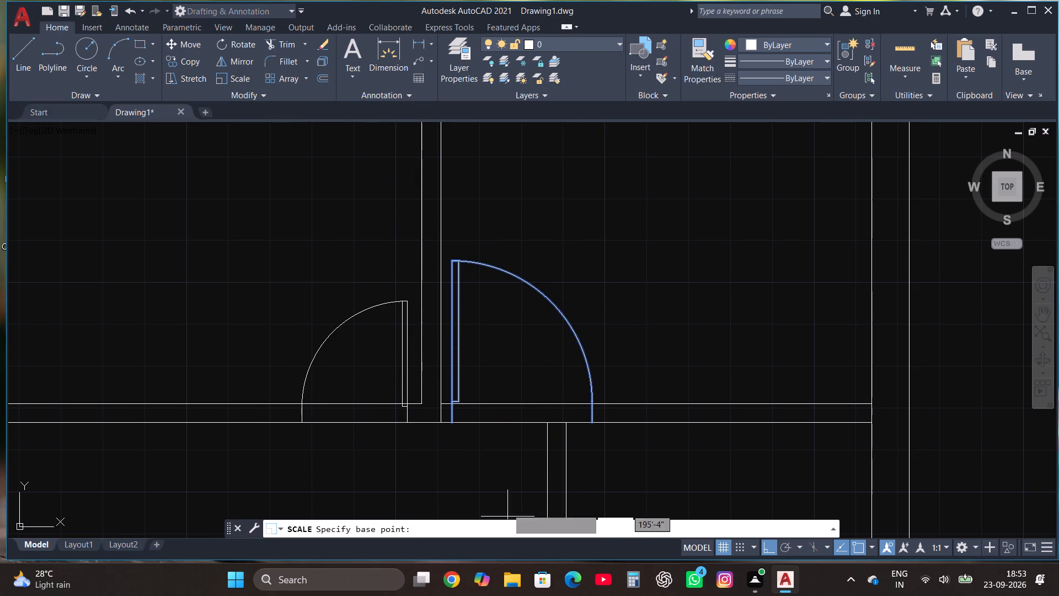
click(452, 422)
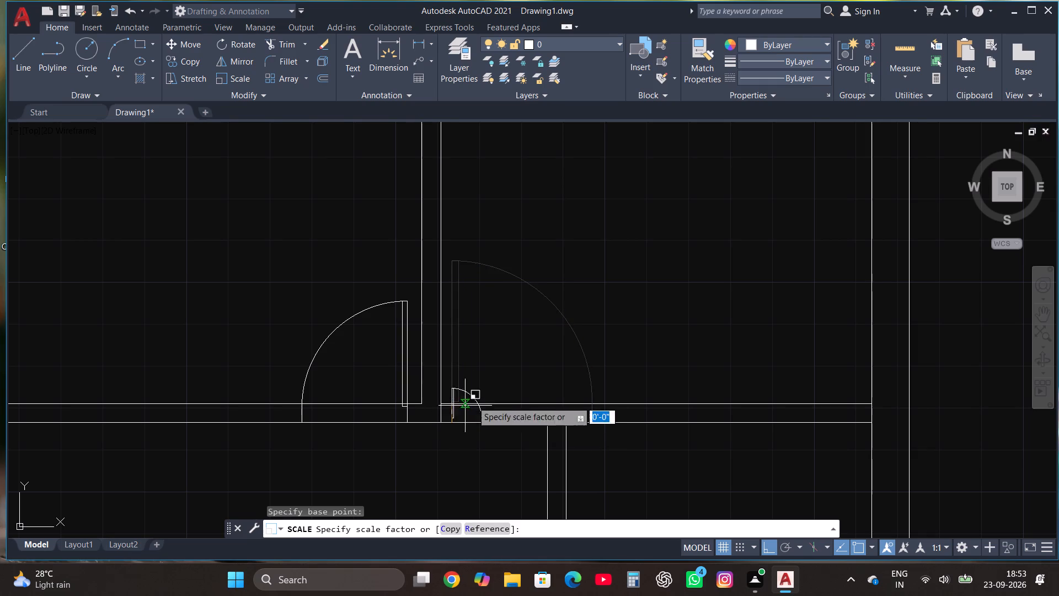
click(494, 373)
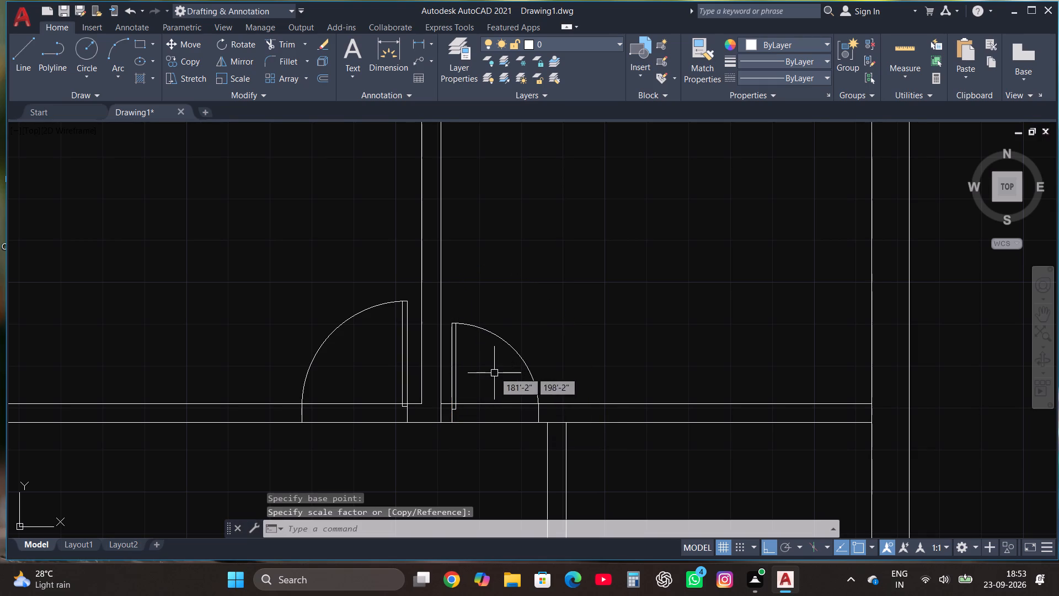
Delete the door in the upper-middle room.
scroll(493, 313, down, 2)
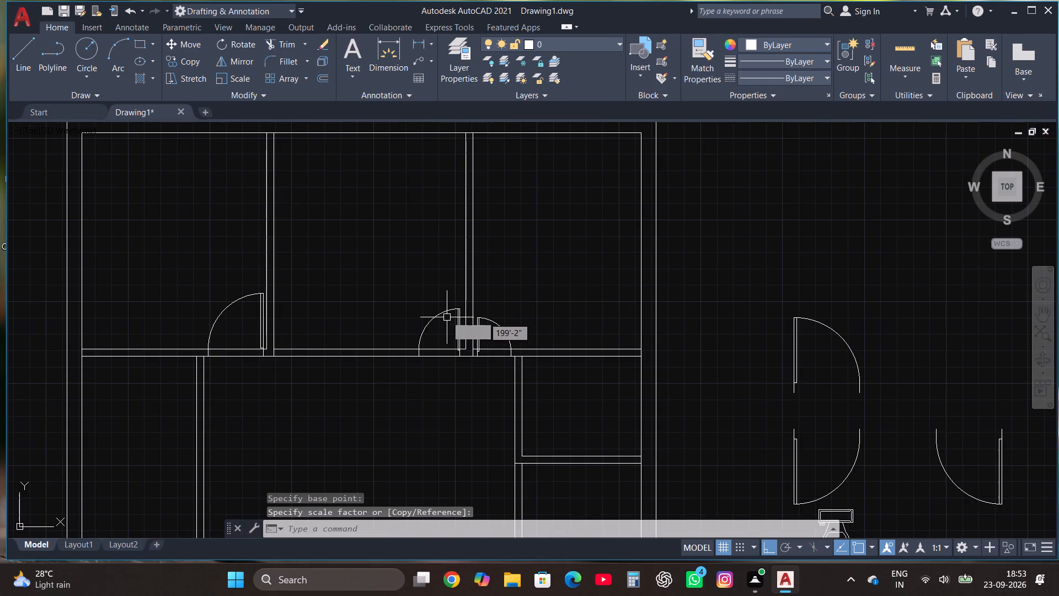
click(446, 316)
key(Delete)
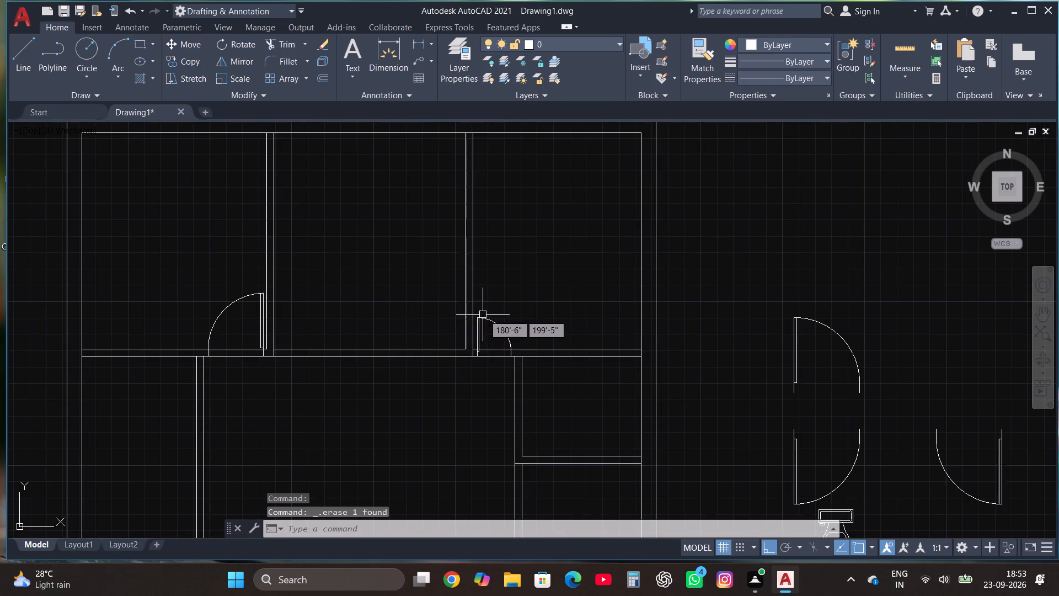
Mirror the upper-right room's door across a vertical line near the partition into the upper-middle room, keeping the original.
click(486, 317)
click(243, 58)
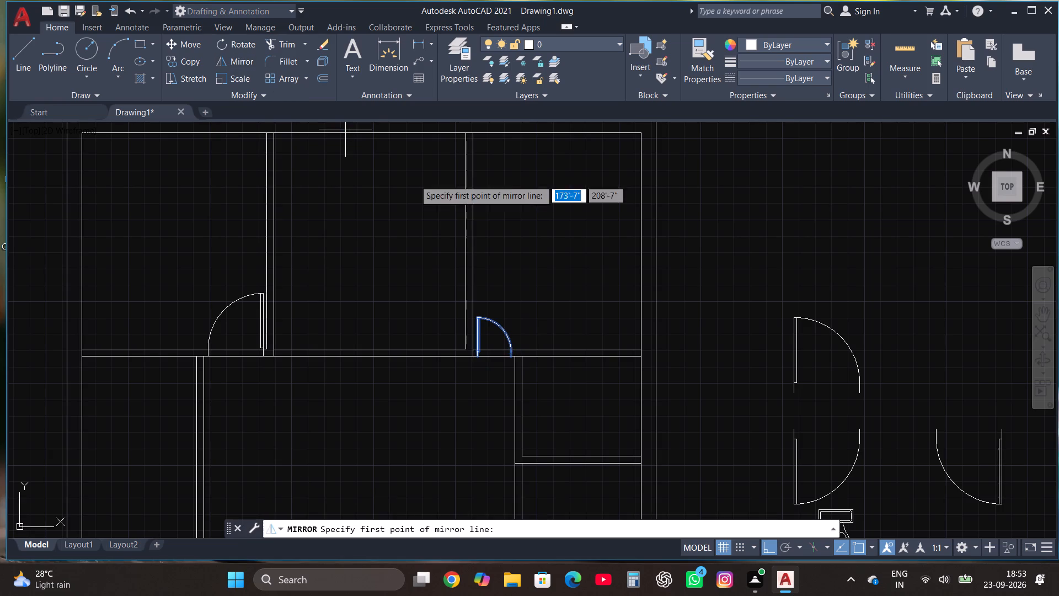
click(461, 334)
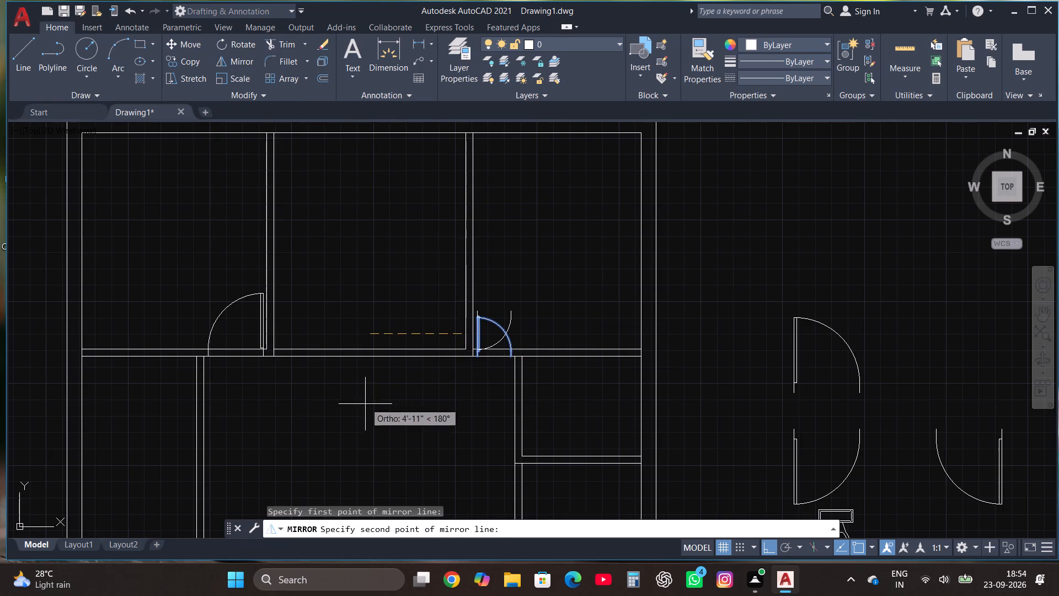
click(464, 427)
drag(488, 472, 464, 427)
Finish the mirror and move the new upper-middle room door along the lower wall, closer to the partition on its hinge side.
scroll(421, 308, up, 2)
click(431, 337)
click(431, 363)
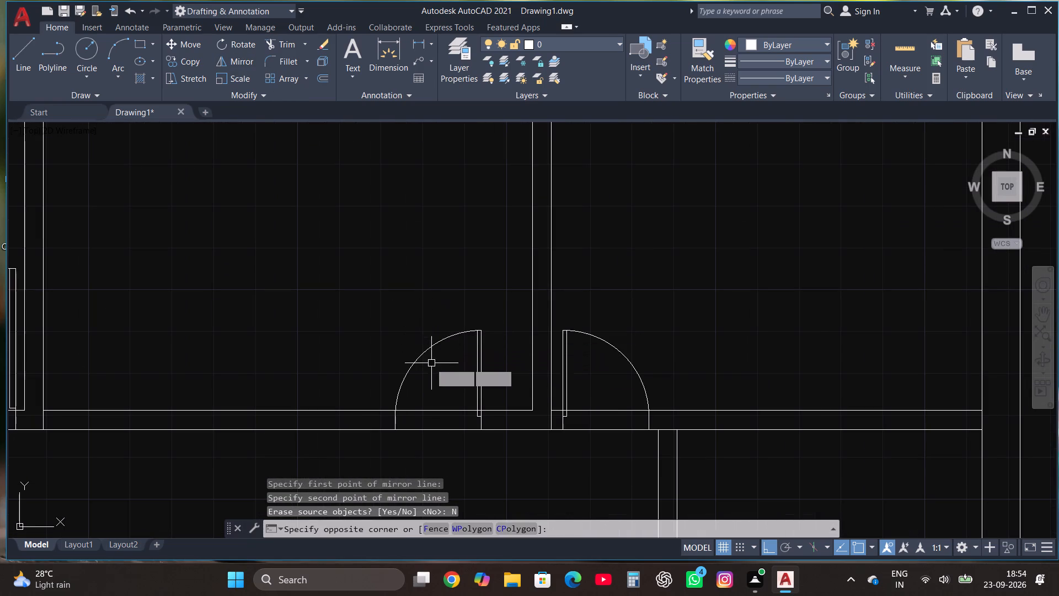
click(429, 369)
click(405, 318)
click(185, 42)
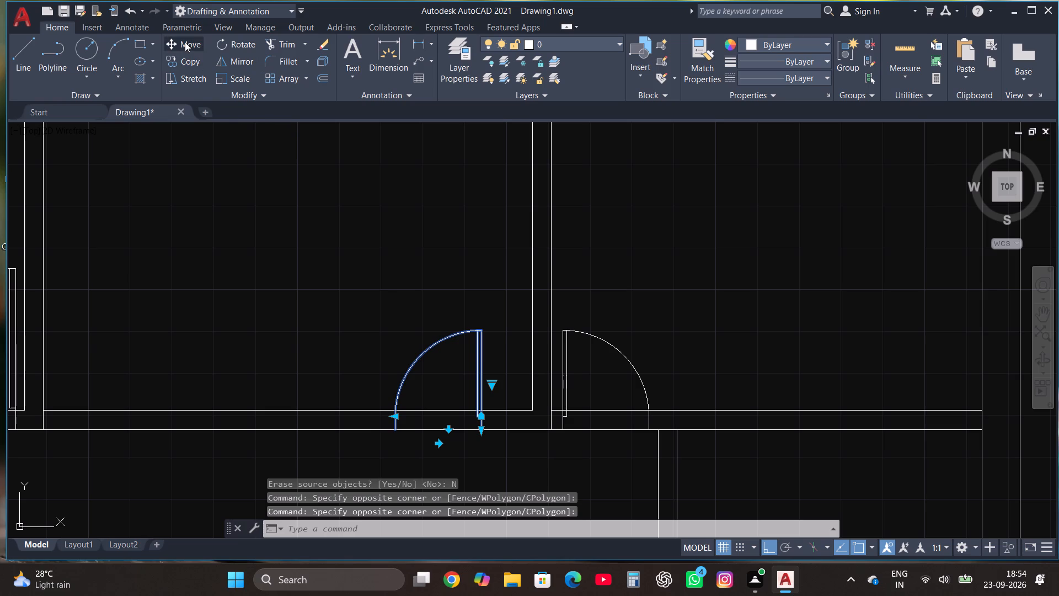
click(481, 428)
click(524, 431)
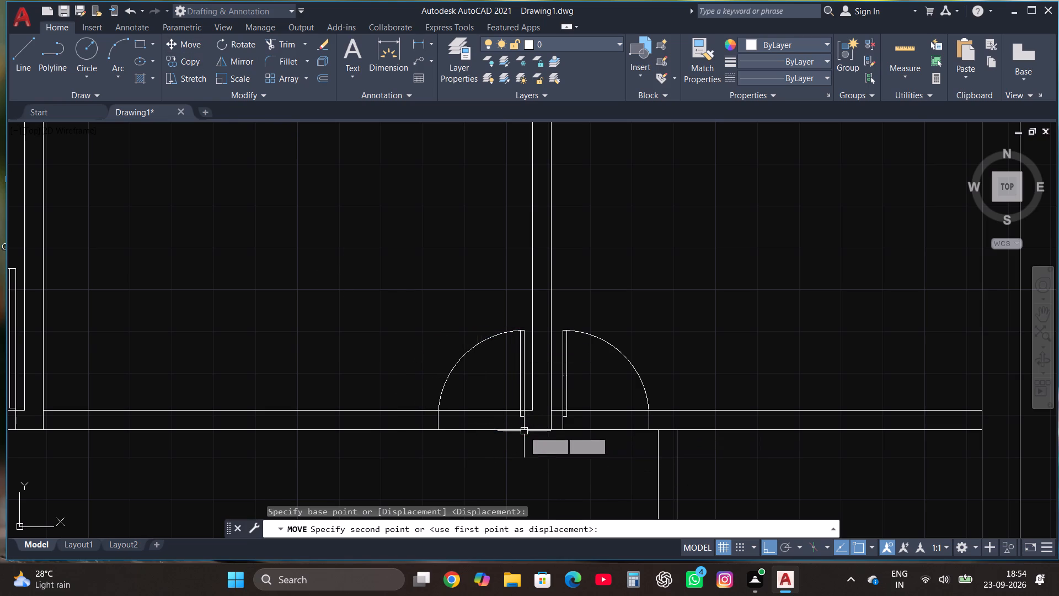
Delete the door in the upper-left room.
scroll(593, 439, down, 2)
click(357, 397)
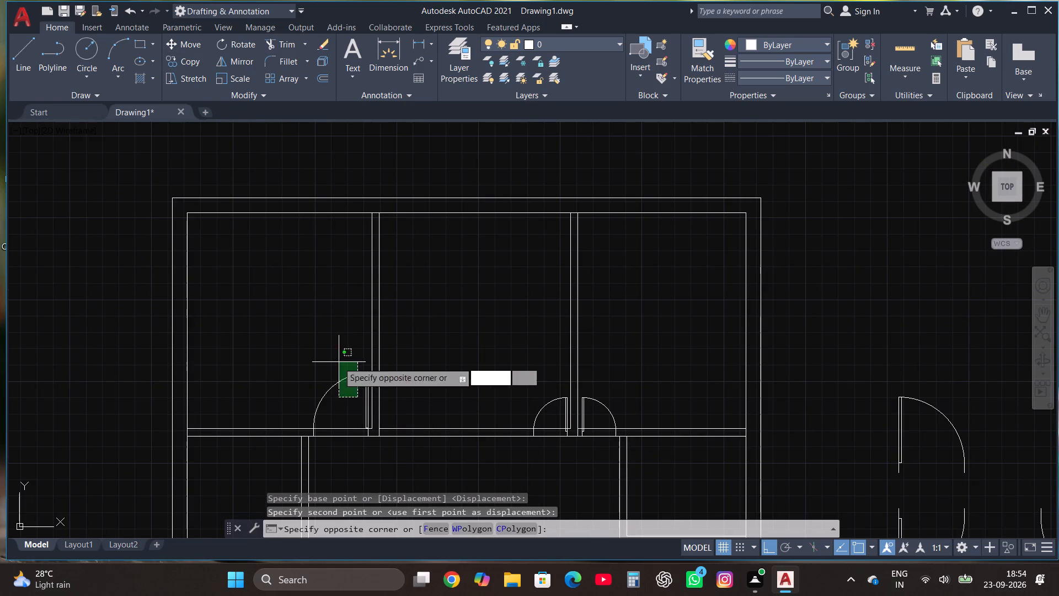
click(338, 362)
key(Delete)
Copy the upper-middle room's door by its lower hinge point to the upper-left room's lower wall, beside the partition.
click(539, 416)
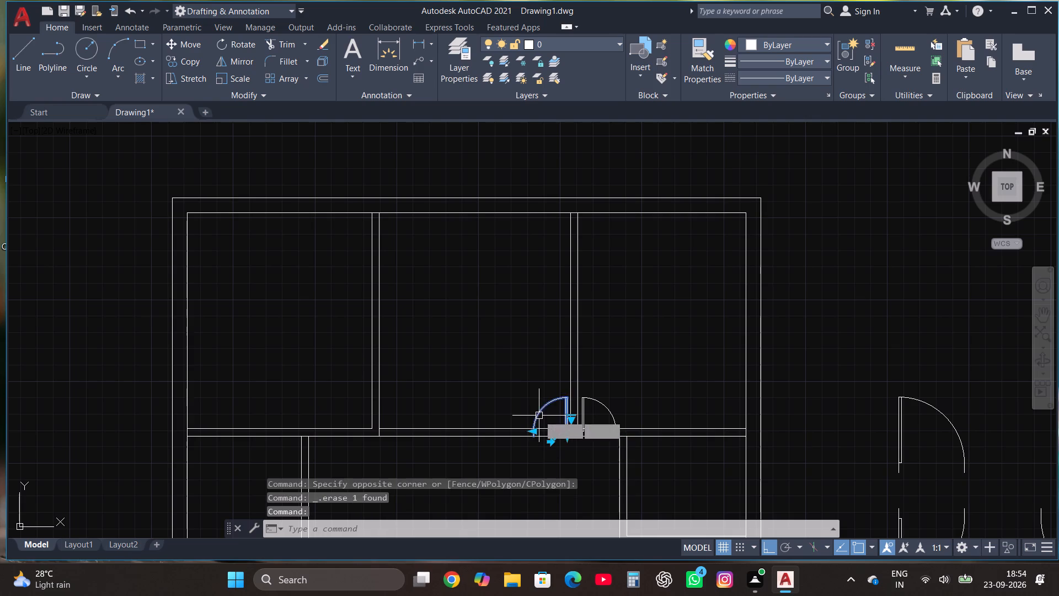
click(190, 65)
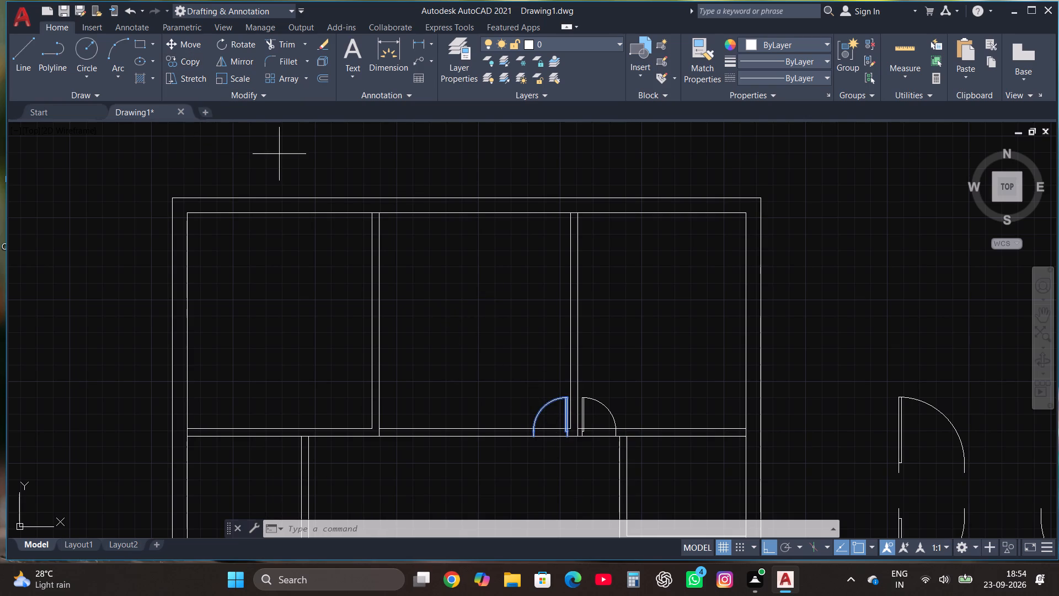
scroll(533, 435, up, 3)
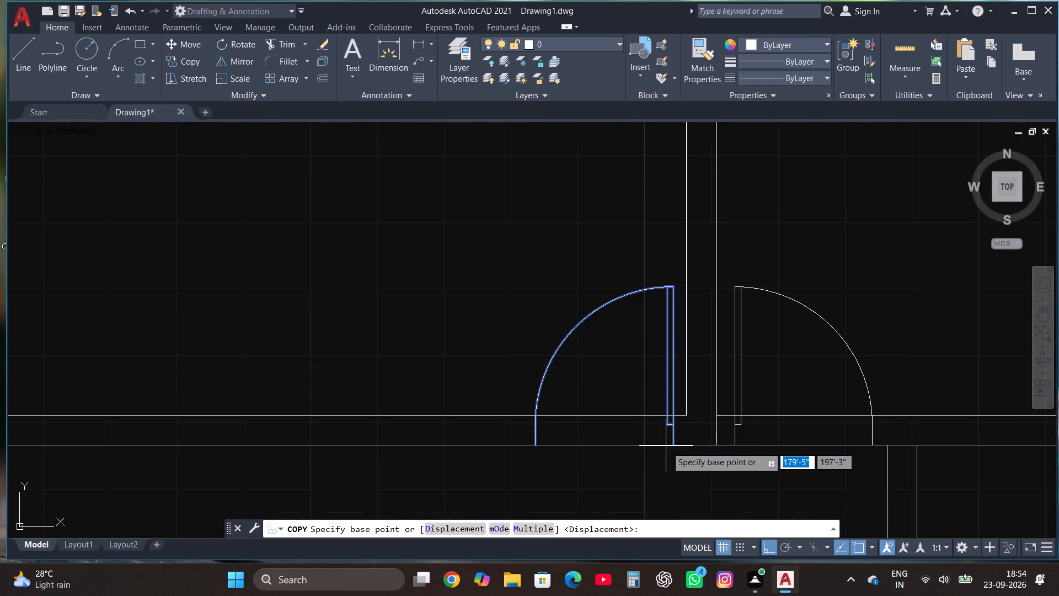
click(674, 444)
scroll(673, 443, down, 3)
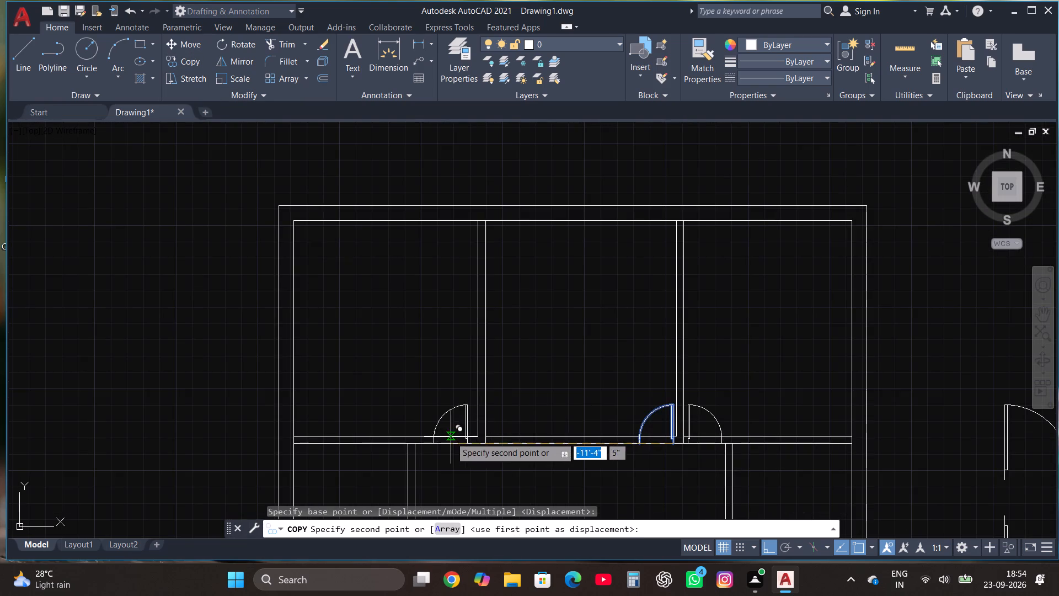
scroll(452, 437, up, 3)
click(532, 466)
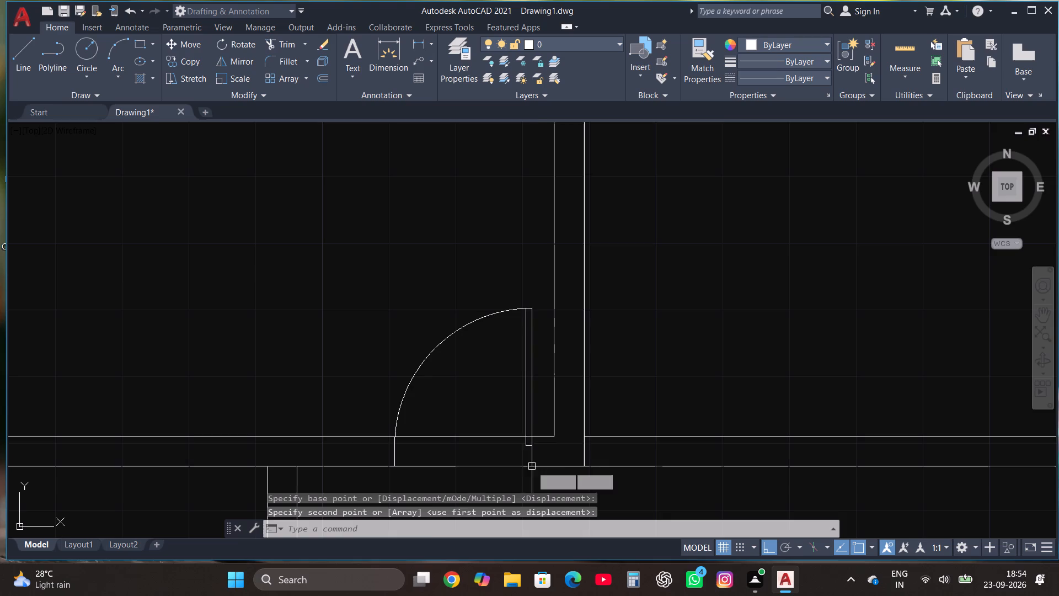
Copy the upper-right room's door into the open central area above the staircase, with Ortho off.
scroll(485, 392, down, 3)
scroll(499, 285, down, 1)
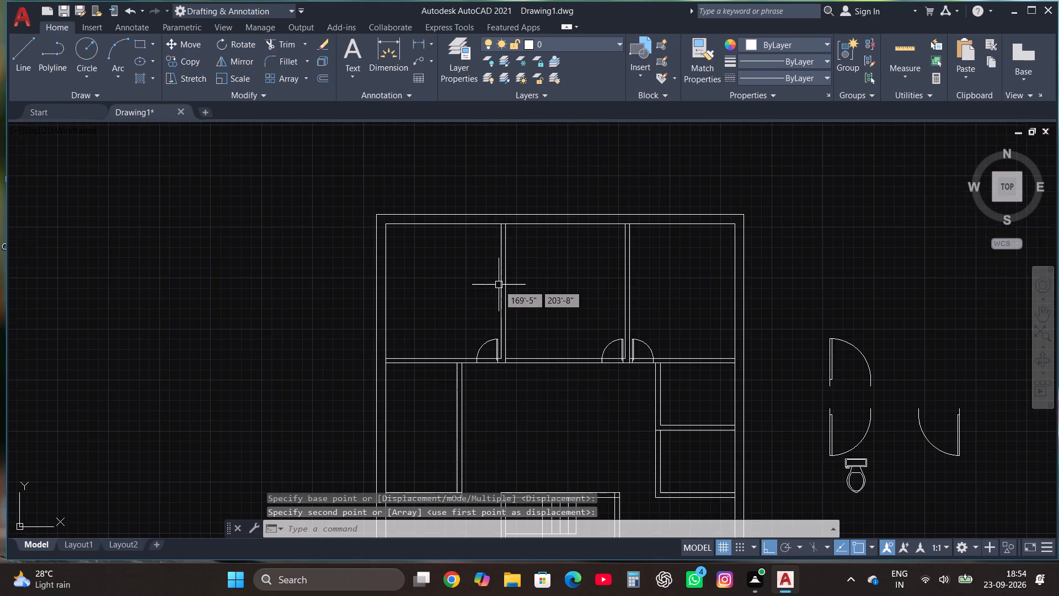
scroll(499, 285, down, 2)
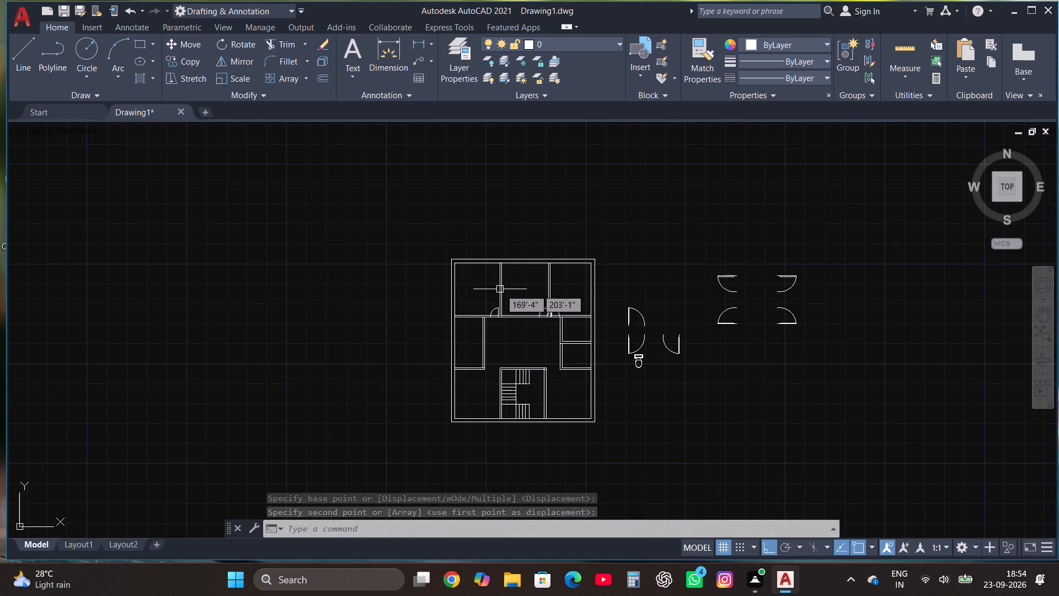
scroll(573, 310, up, 2)
click(527, 313)
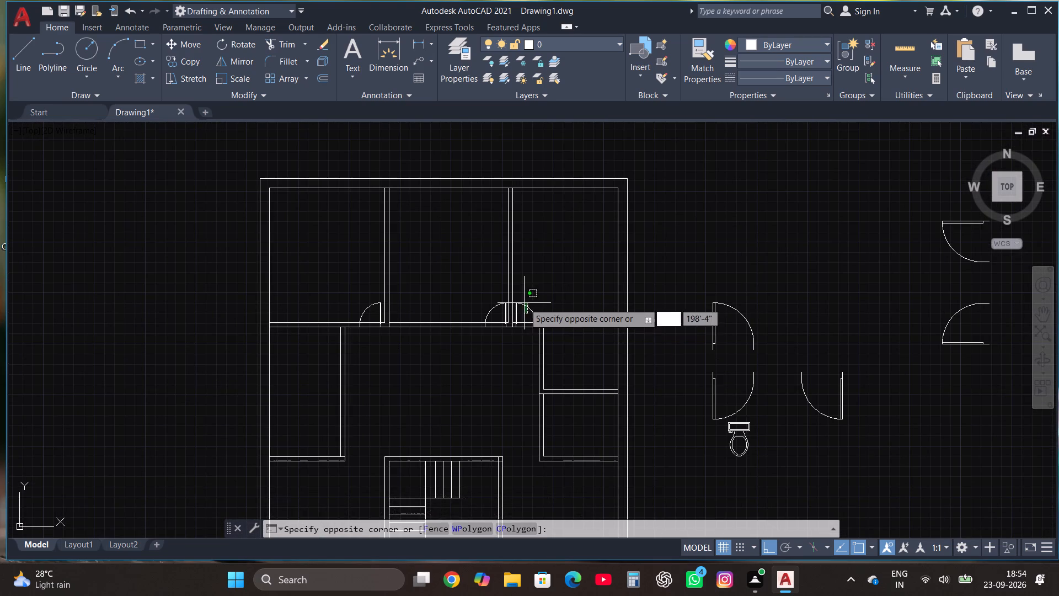
click(523, 297)
click(191, 62)
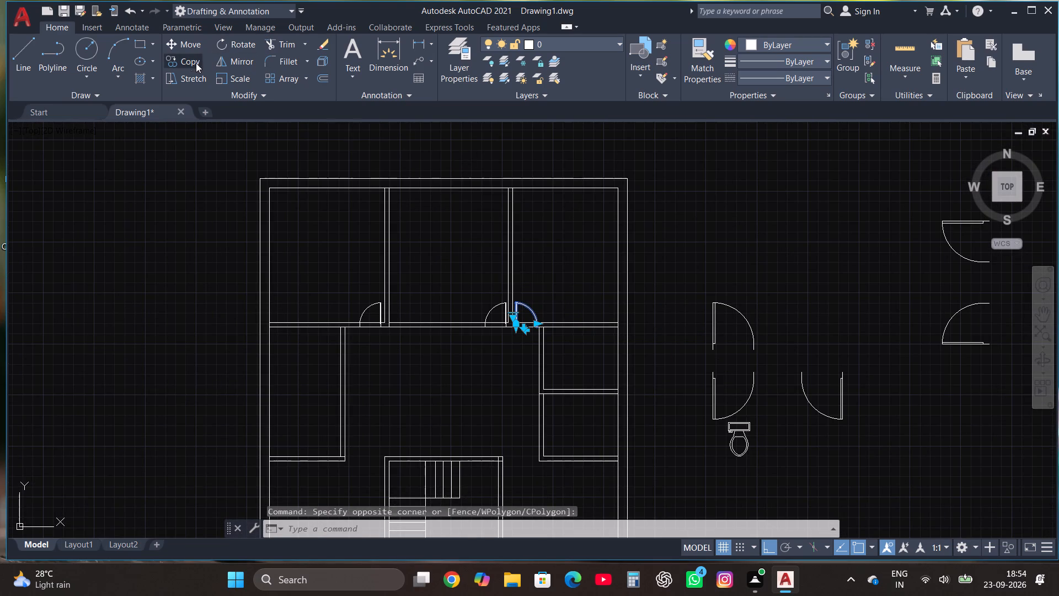
click(523, 314)
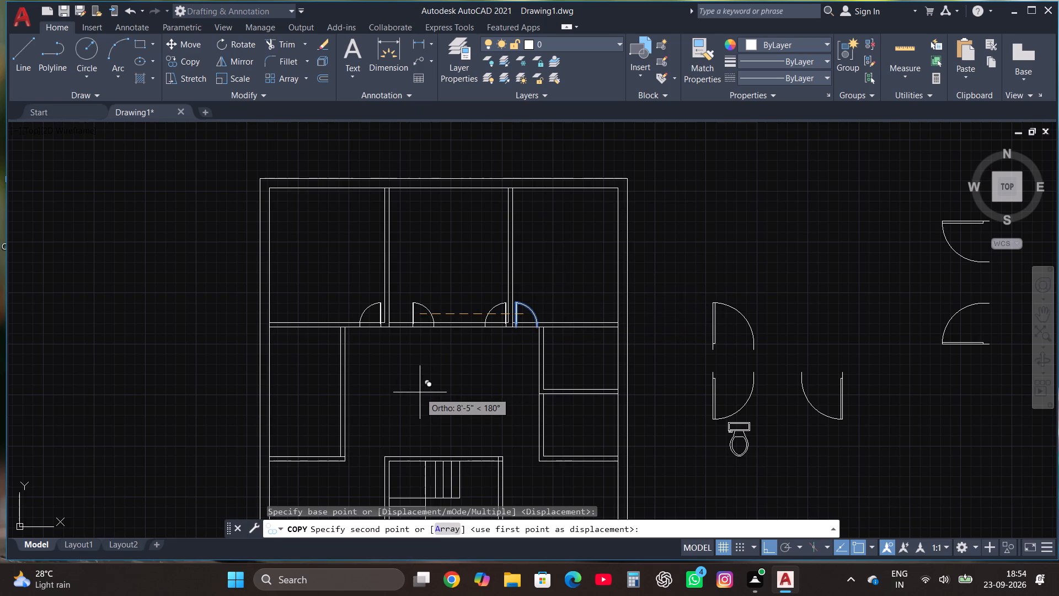
key(F8)
click(391, 392)
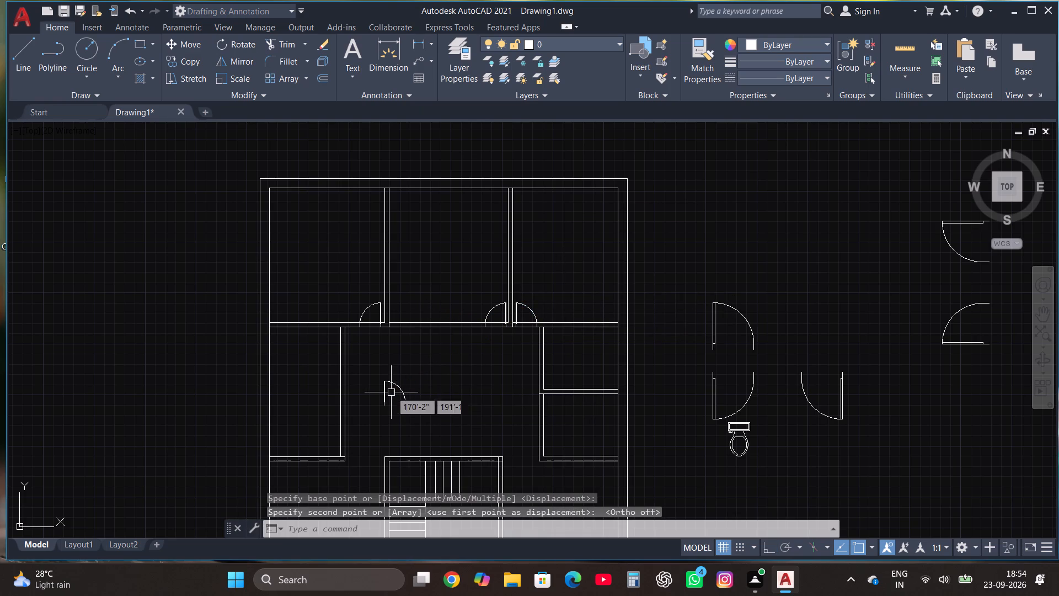
Rotate the copied door in the central area 90 degrees clockwise, with Ortho on.
scroll(611, 348, down, 1)
scroll(489, 379, up, 2)
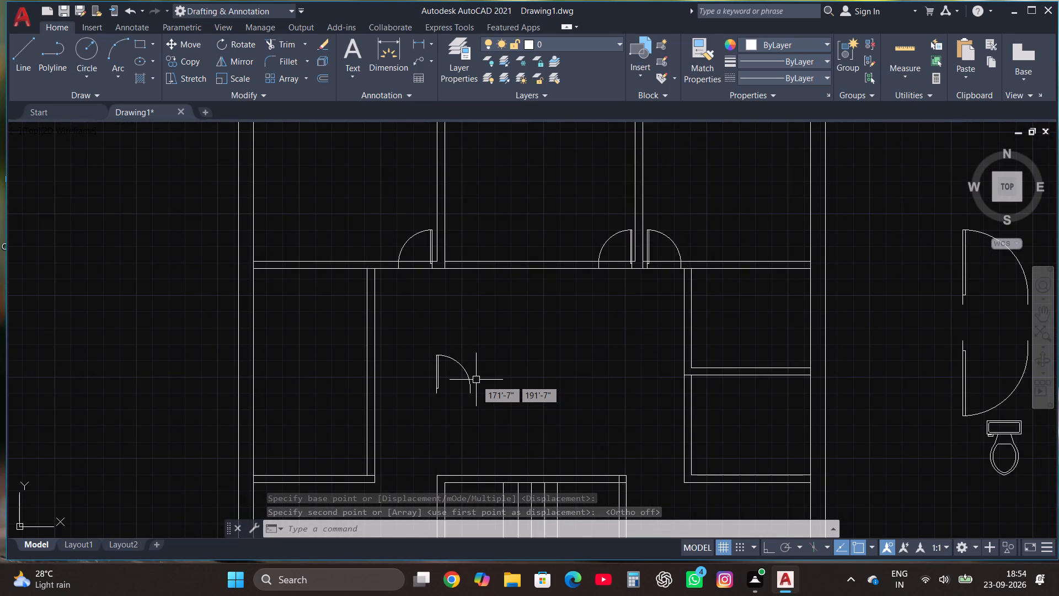
click(440, 350)
click(435, 374)
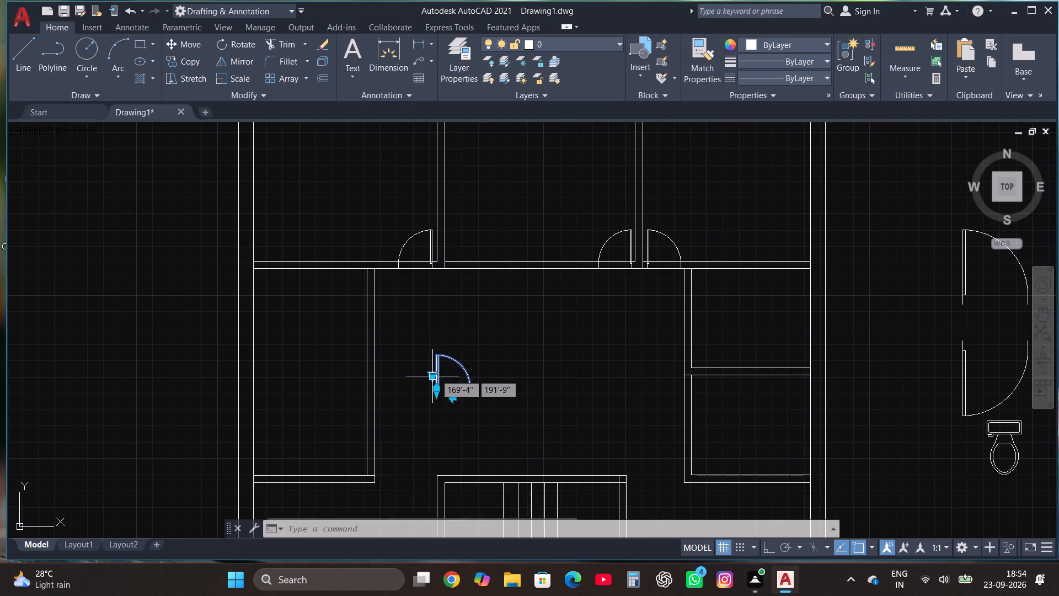
click(240, 41)
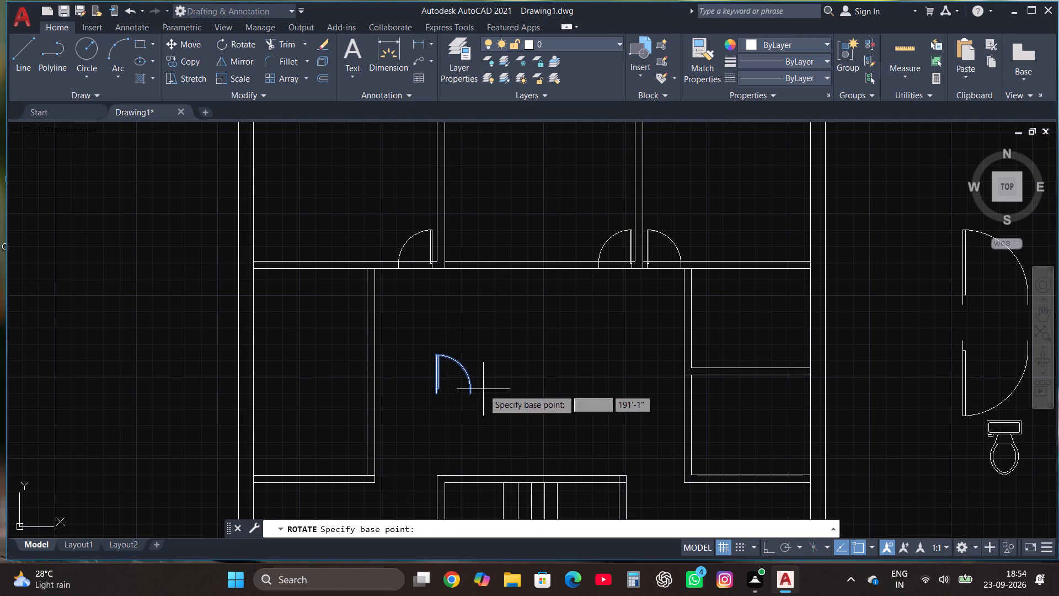
click(484, 387)
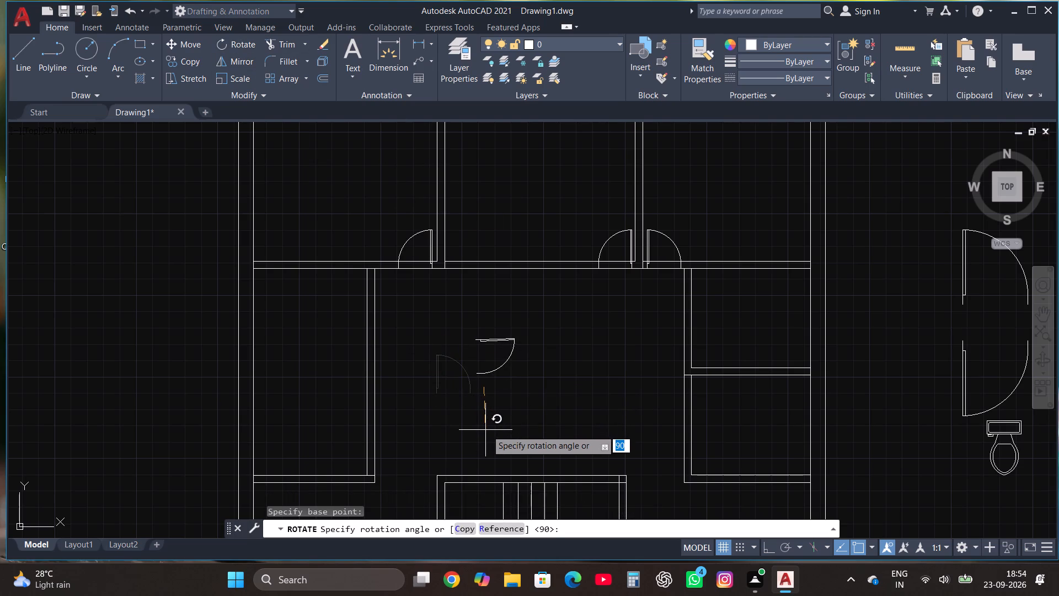
key(F8)
click(486, 430)
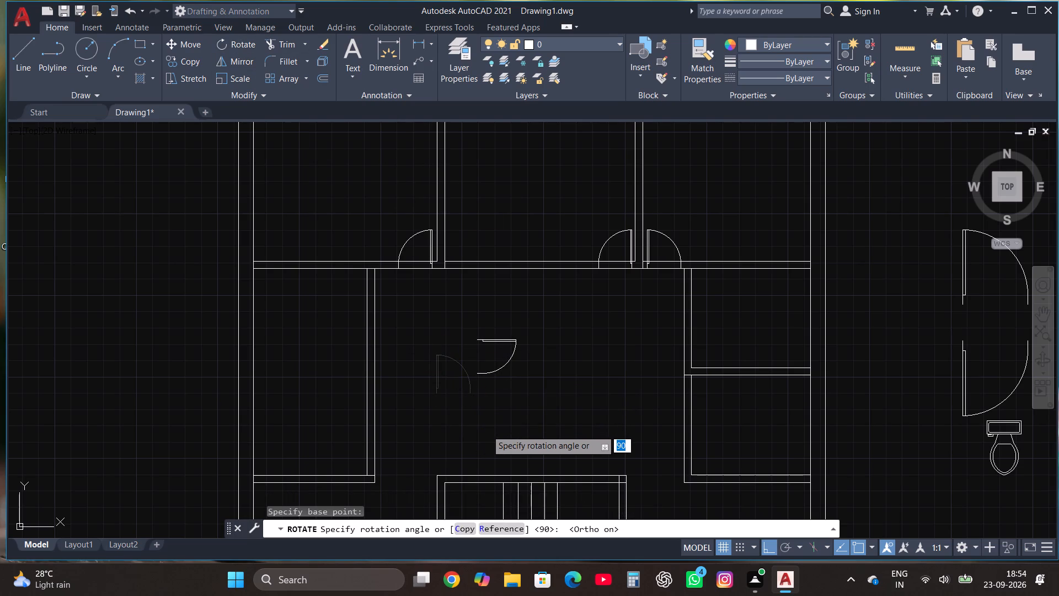
click(434, 442)
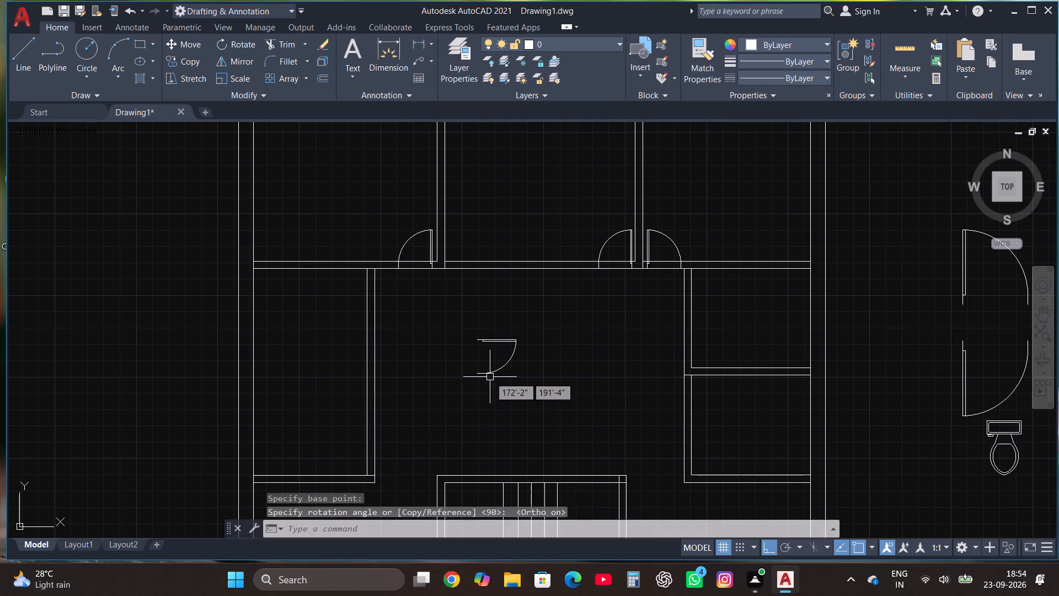
Move the rotated door onto the left wall of the upper small room on the plan's right side, just below its top corner.
click(495, 339)
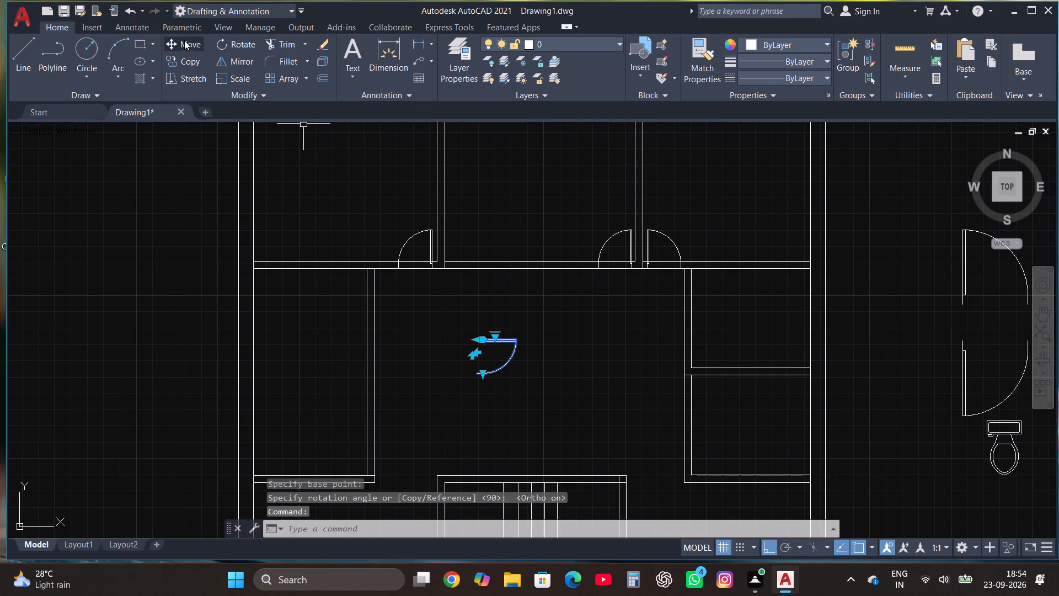
click(187, 42)
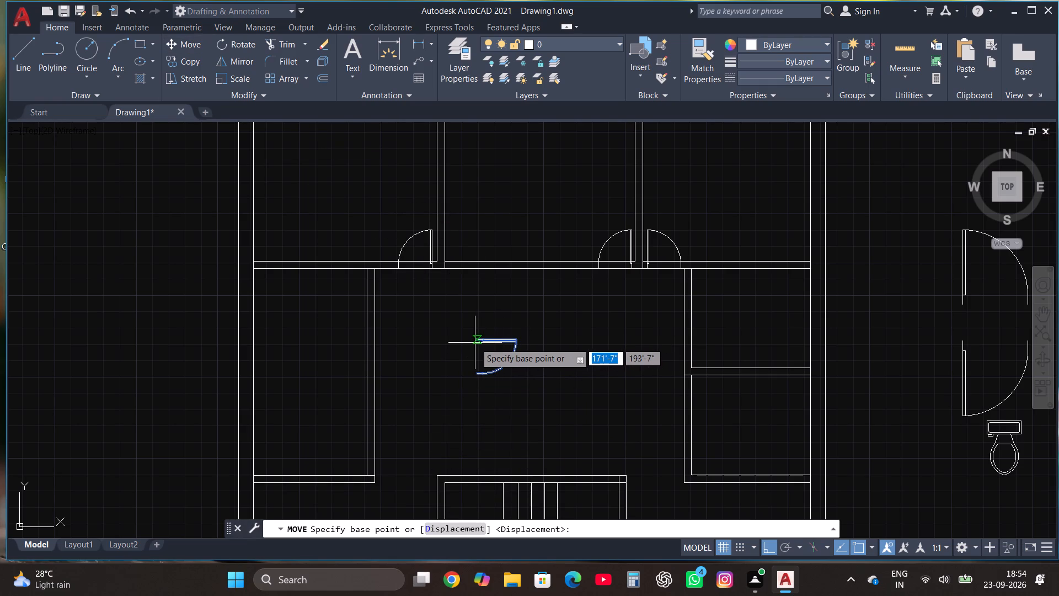
click(475, 343)
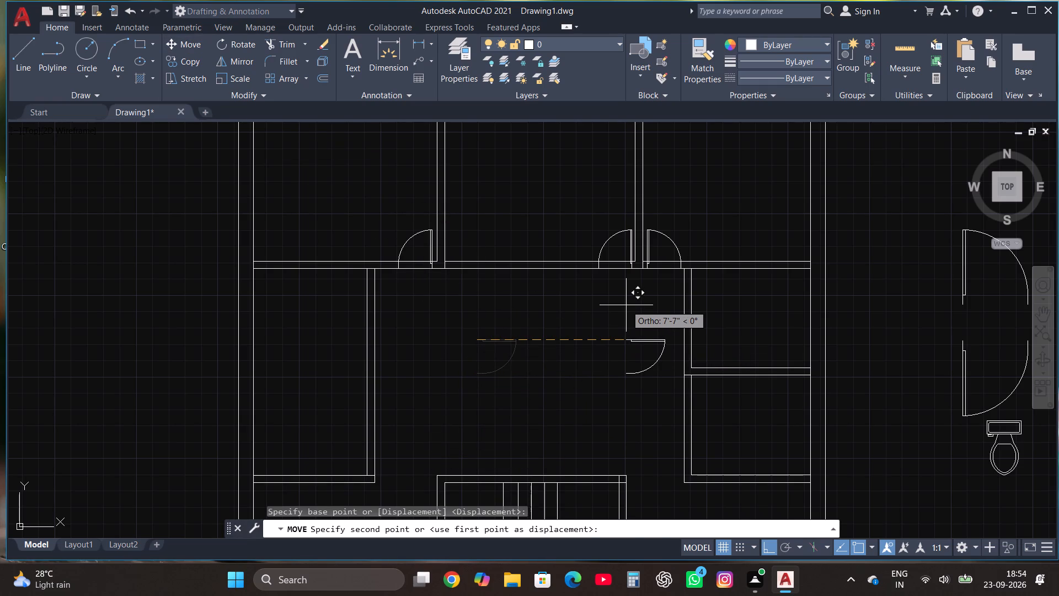
key(F8)
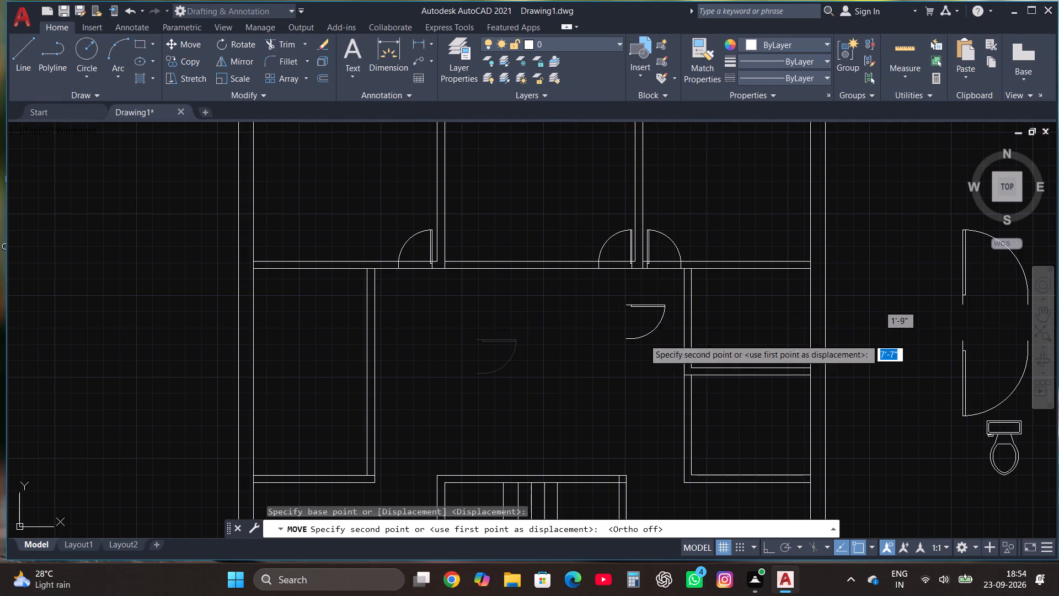
scroll(705, 264, up, 2)
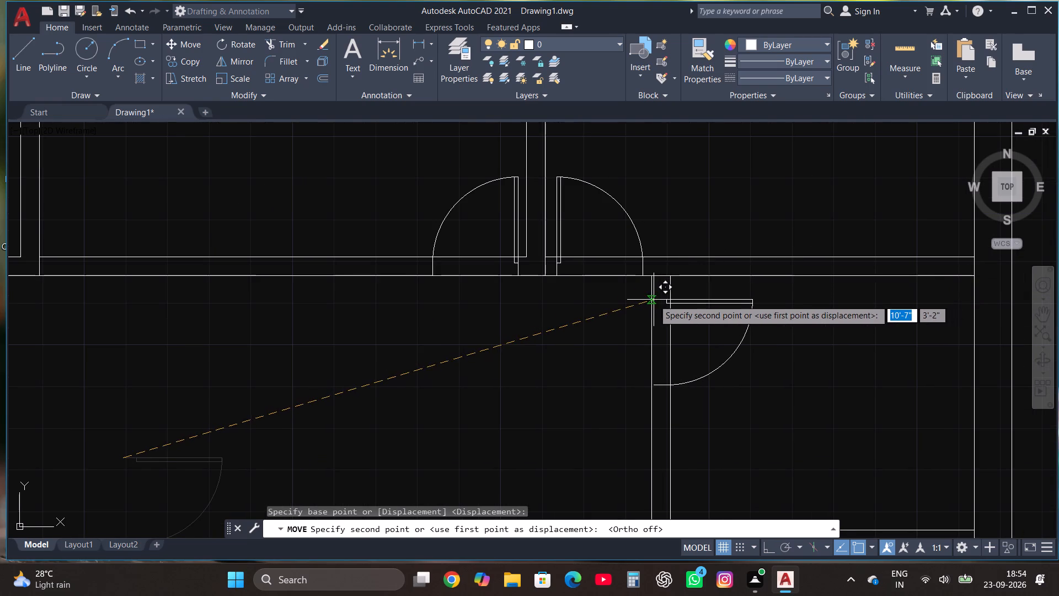
click(651, 300)
Mirror the upper small room's door across a horizontal line near the dividing partition into the small room below, keeping the original.
scroll(701, 301, up, 2)
click(701, 302)
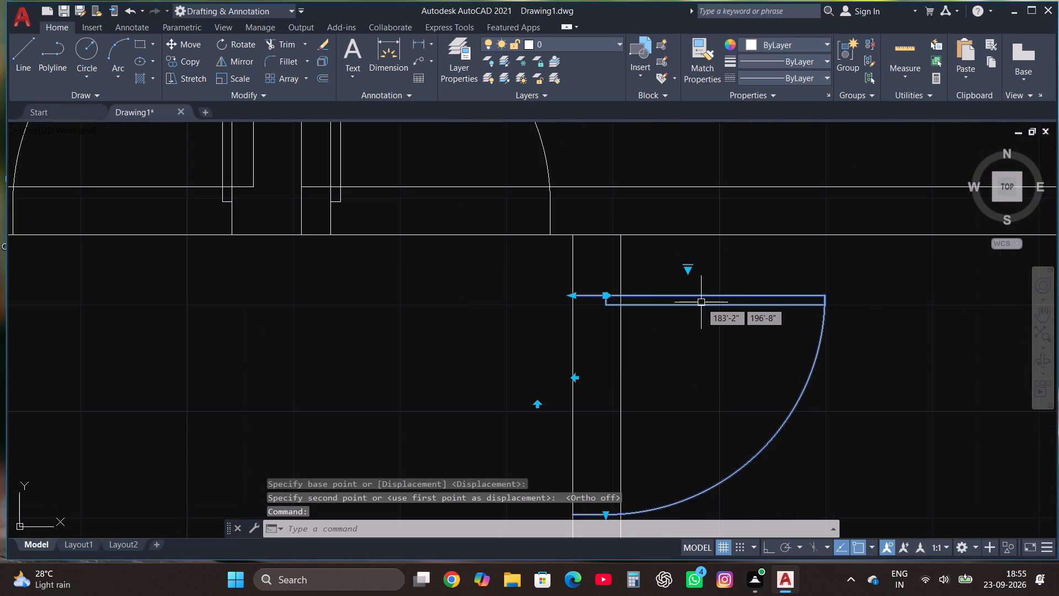
scroll(693, 289, down, 1)
key(Escape)
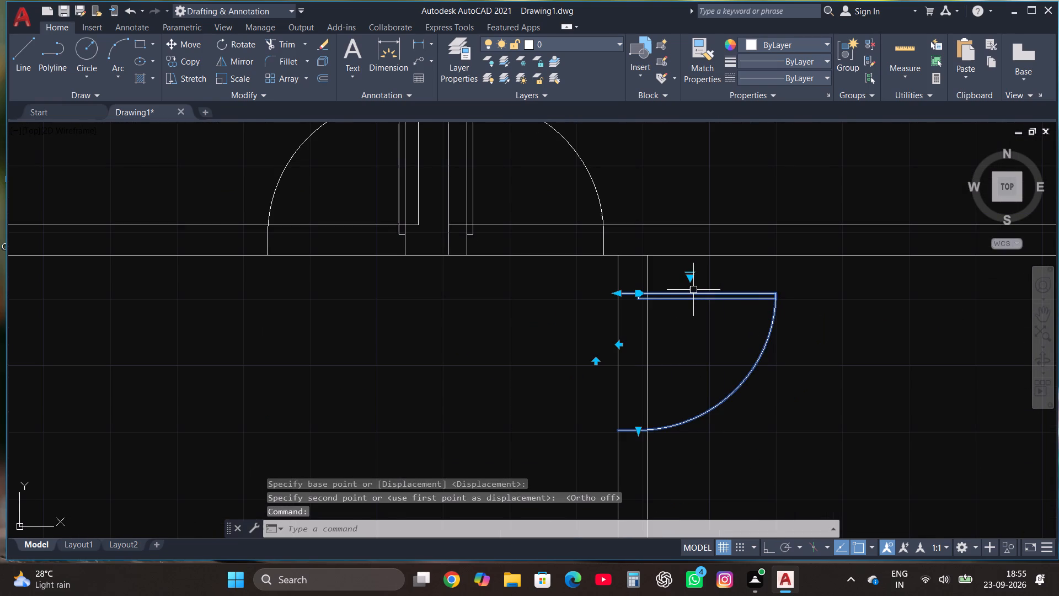
scroll(638, 270, down, 1)
click(660, 286)
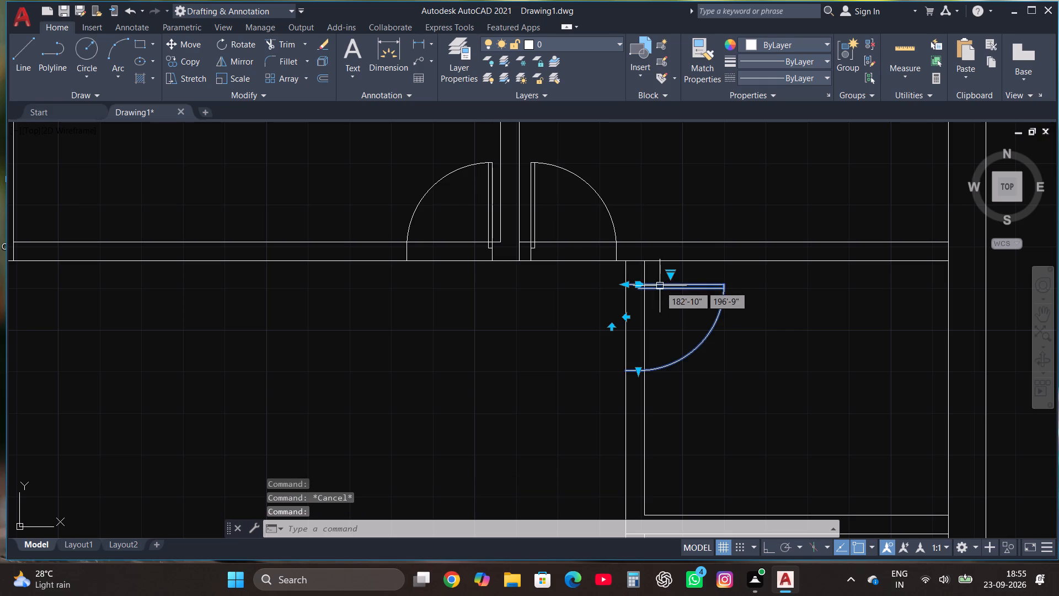
click(235, 60)
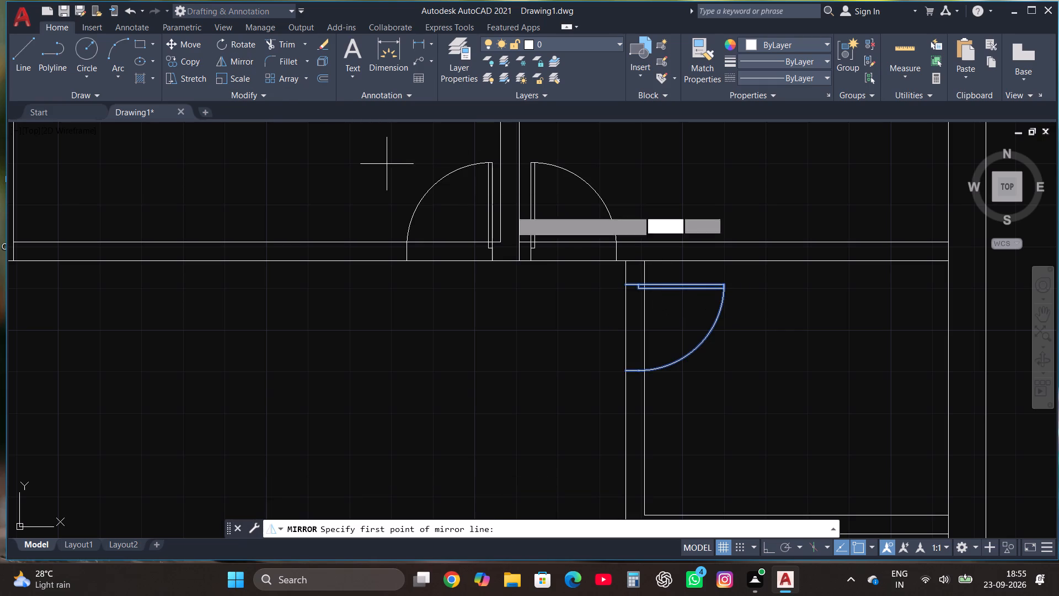
scroll(636, 253, down, 2)
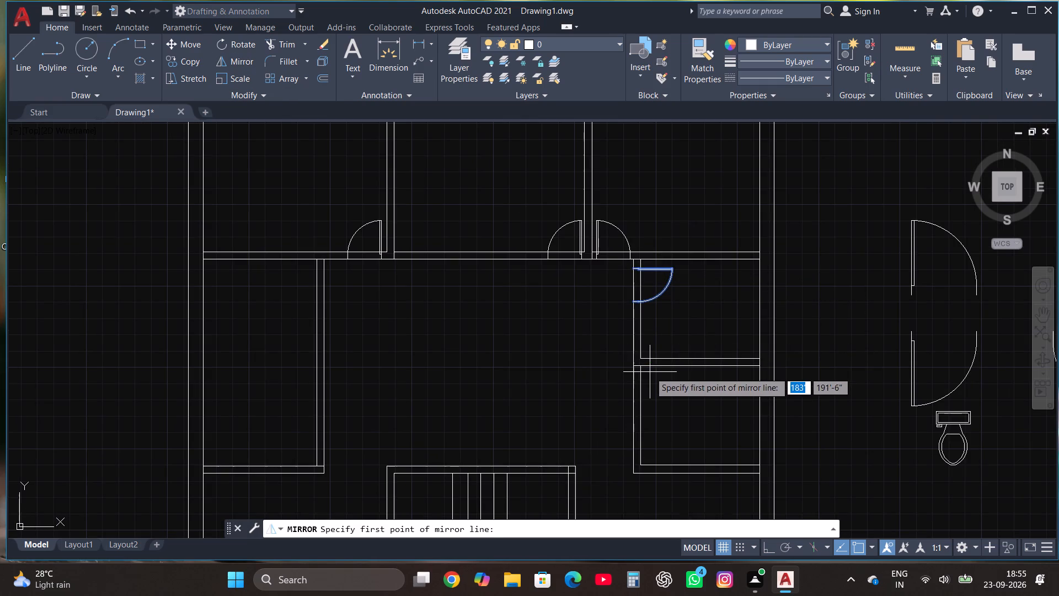
click(650, 372)
key(F8)
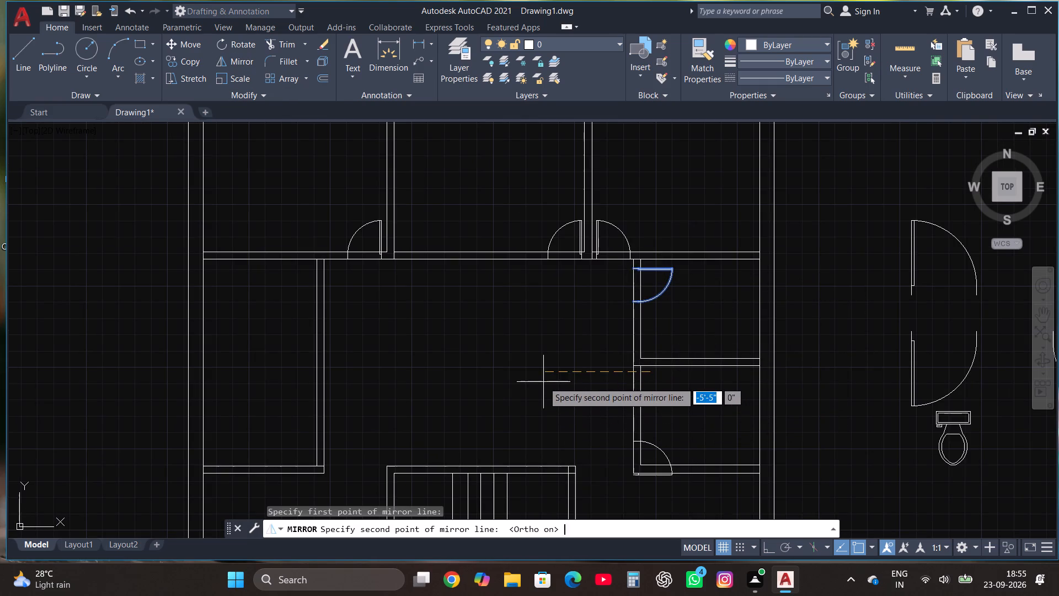
click(544, 380)
drag(569, 425, 544, 380)
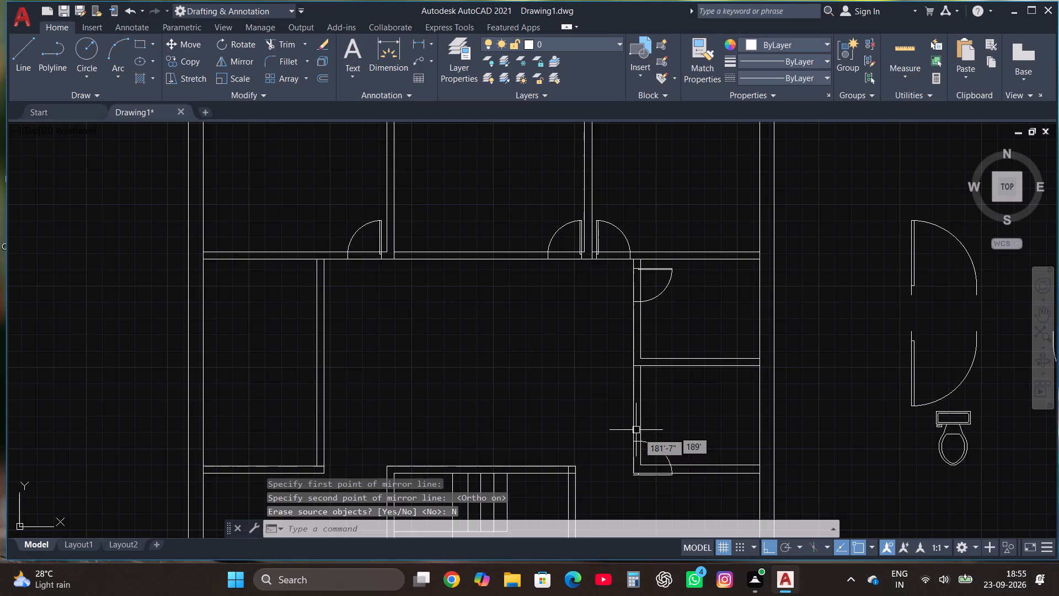
Move the lower small room's door straight up along its left wall, just clear of the room's bottom-left corner.
scroll(655, 465, up, 2)
click(653, 419)
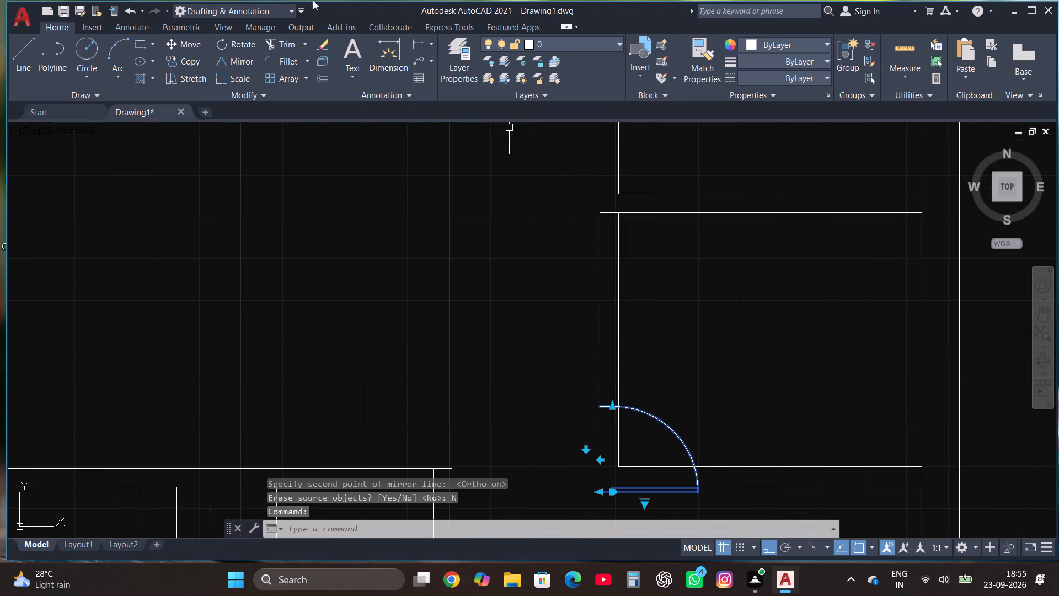
click(178, 43)
scroll(441, 207, down, 1)
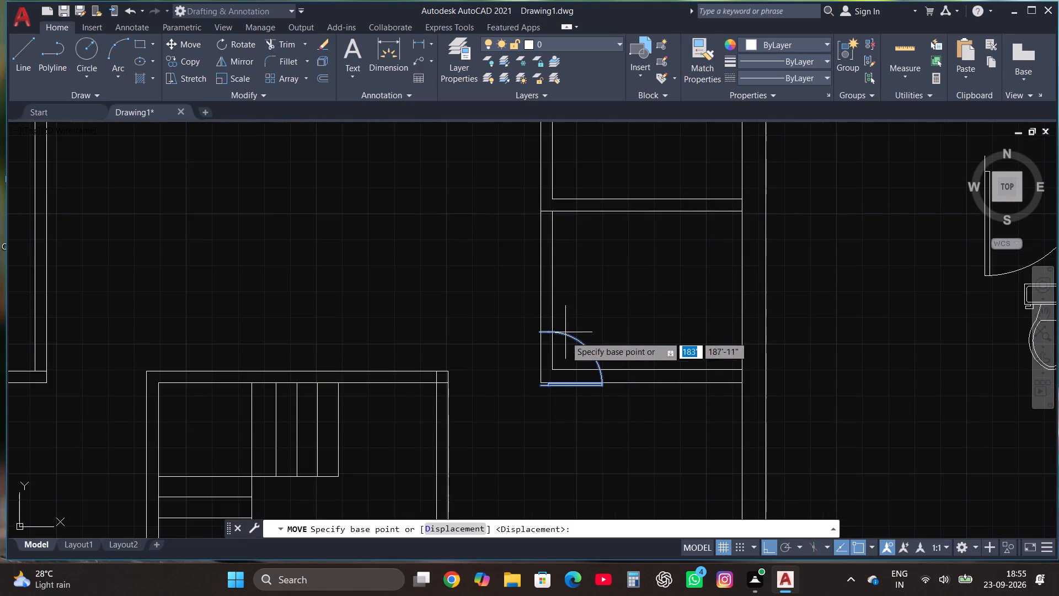
scroll(563, 381, up, 2)
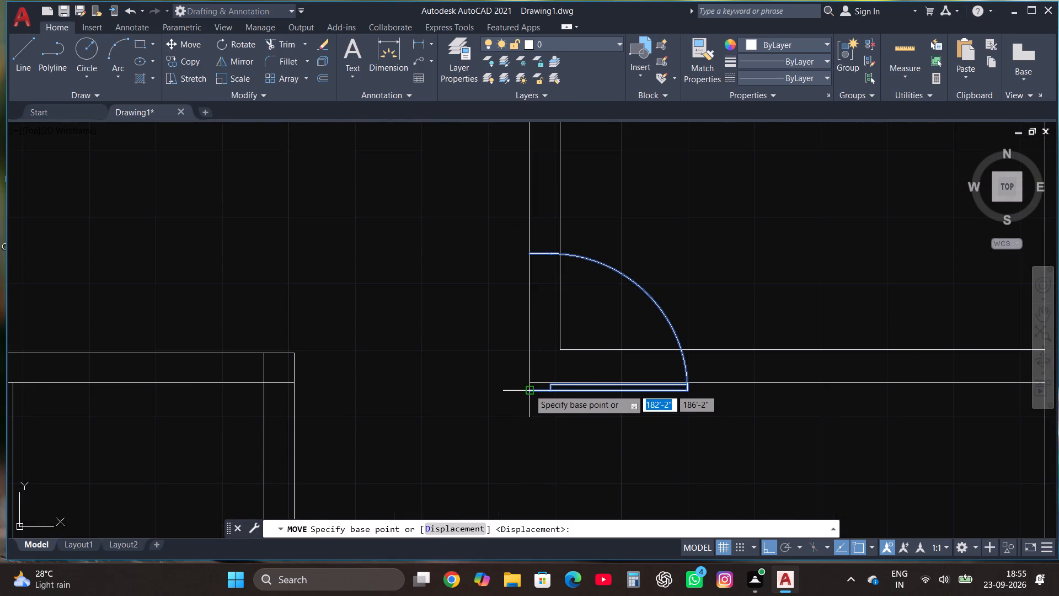
click(529, 391)
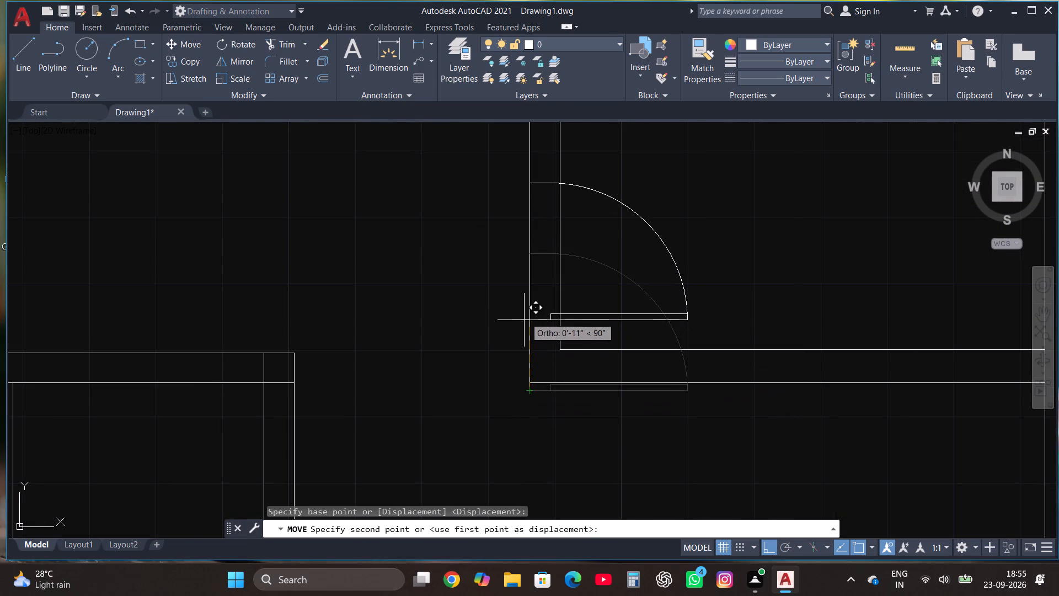
click(529, 324)
Draw a horizontal line from the staircase enclosure's outer top-right corner across to the lower small room's left wall, with Ortho and Snap on and the grid off.
scroll(506, 384, down, 4)
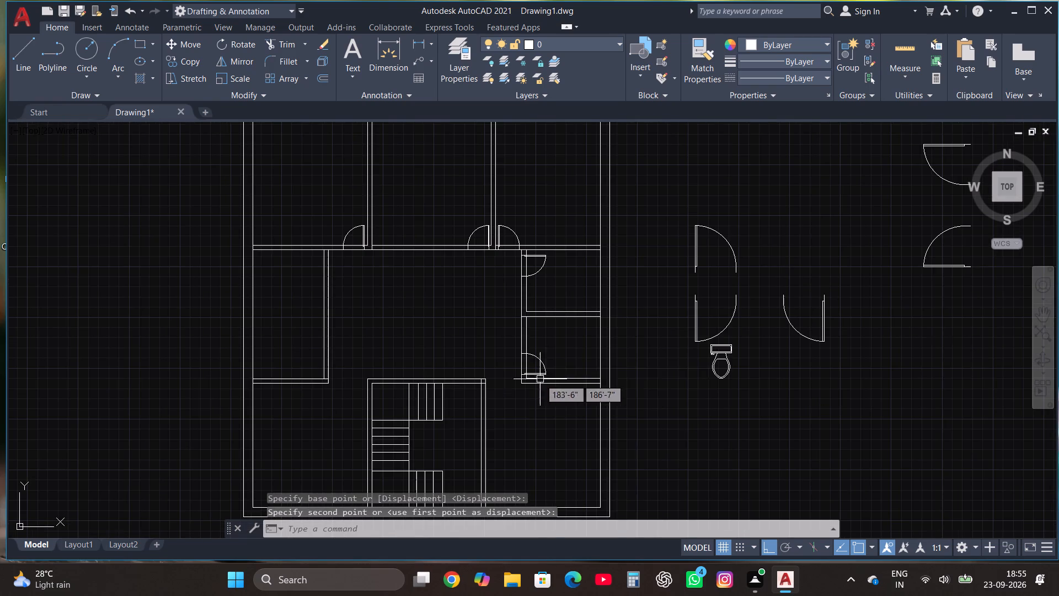
scroll(628, 353, down, 1)
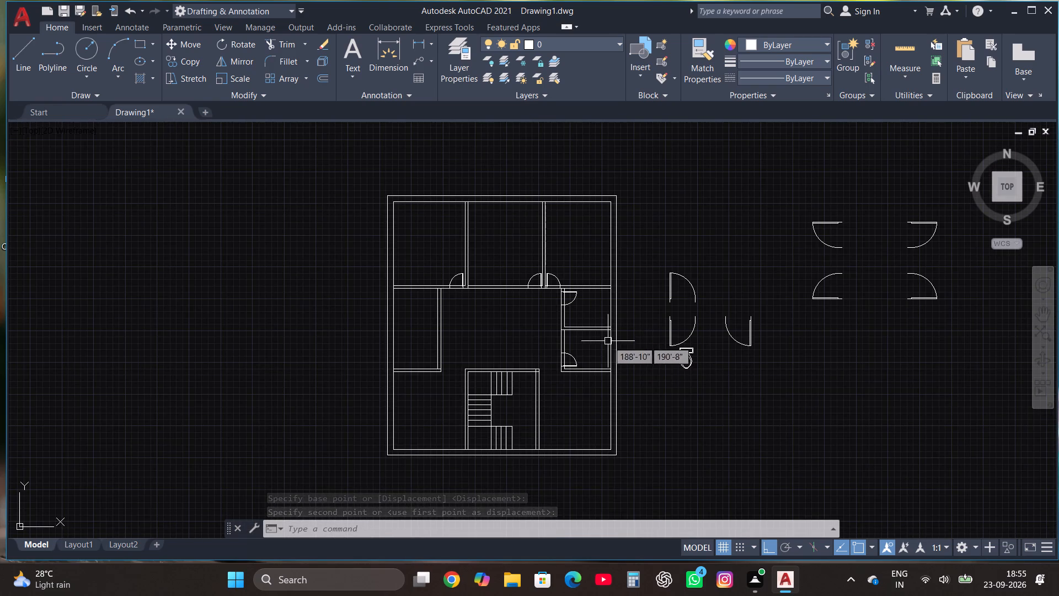
scroll(570, 372, up, 3)
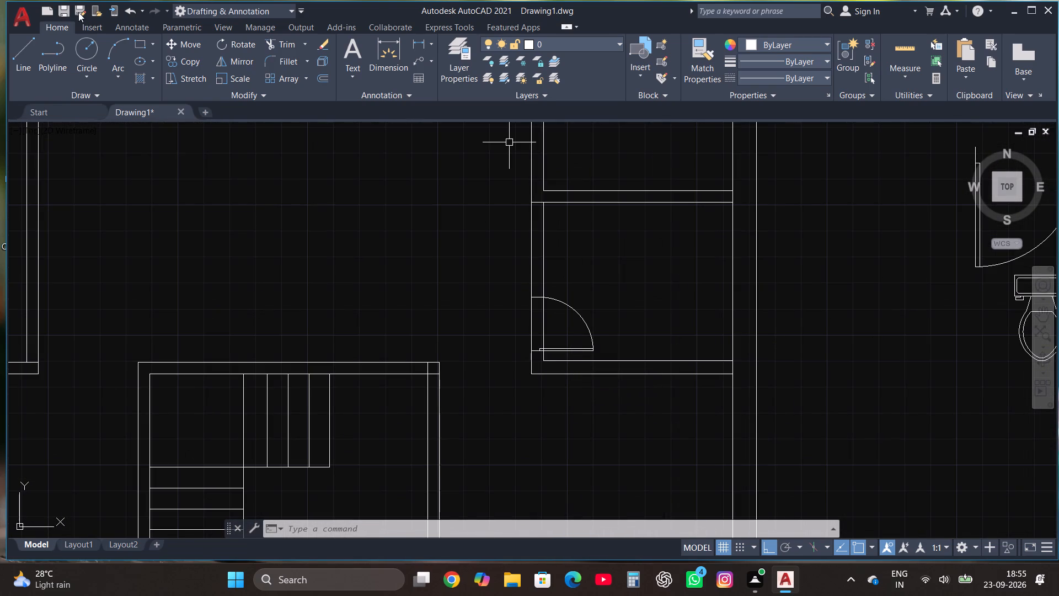
click(31, 47)
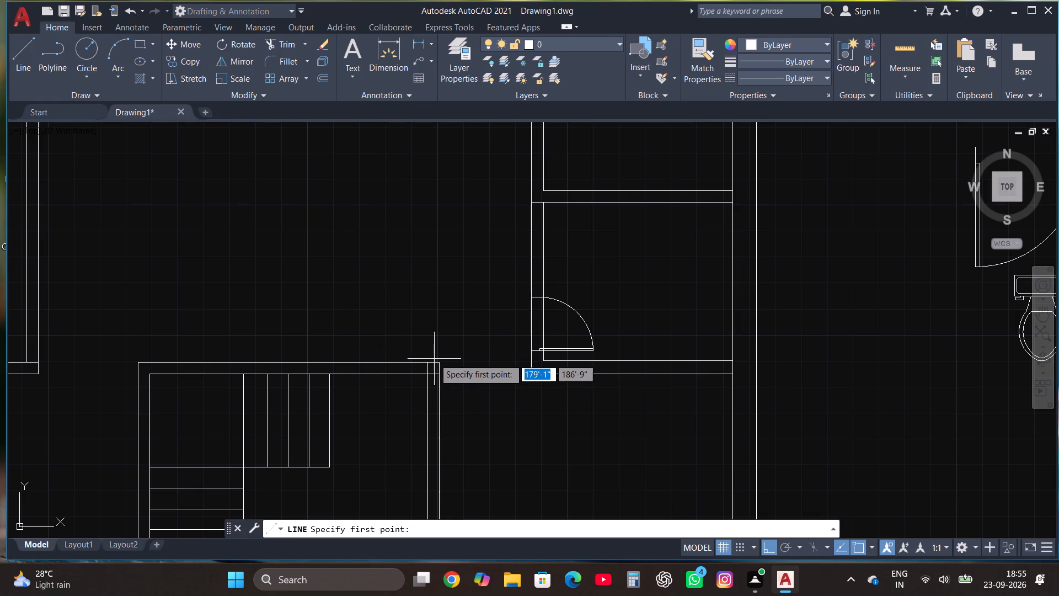
click(439, 365)
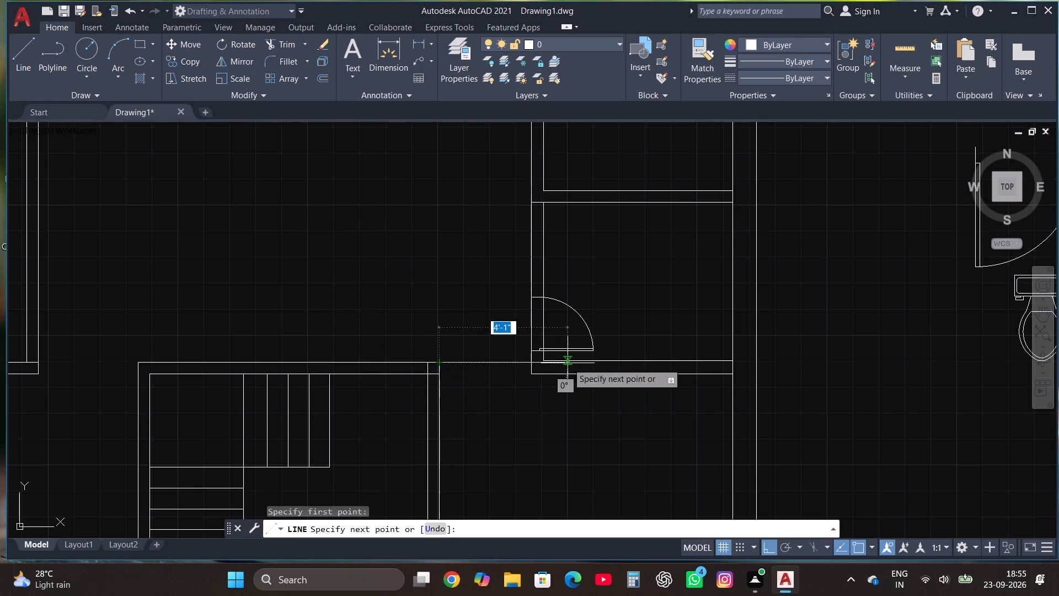
key(F8)
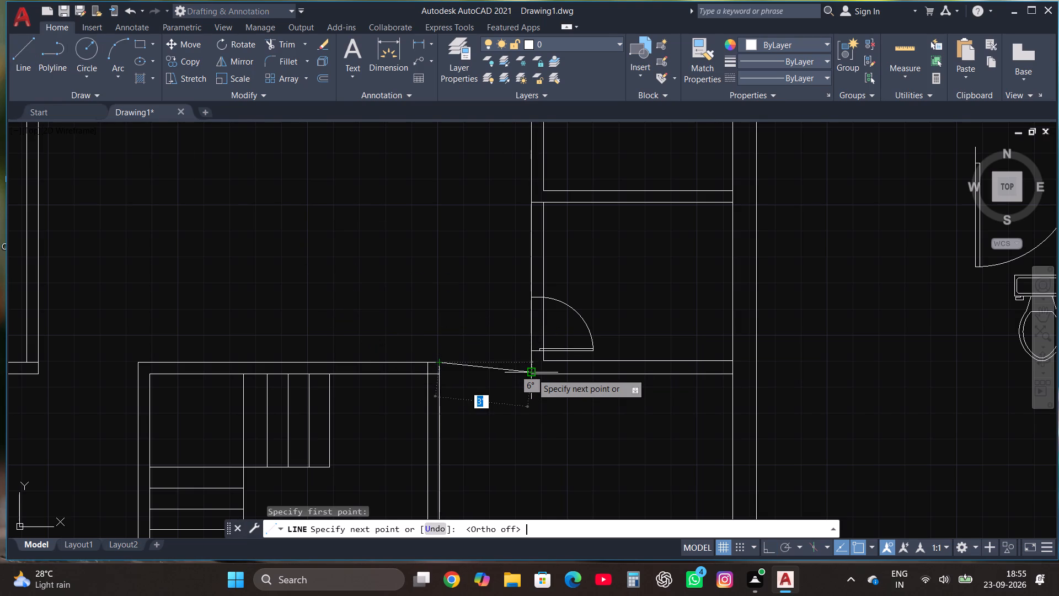
scroll(532, 373, up, 1)
key(F9)
key(F8)
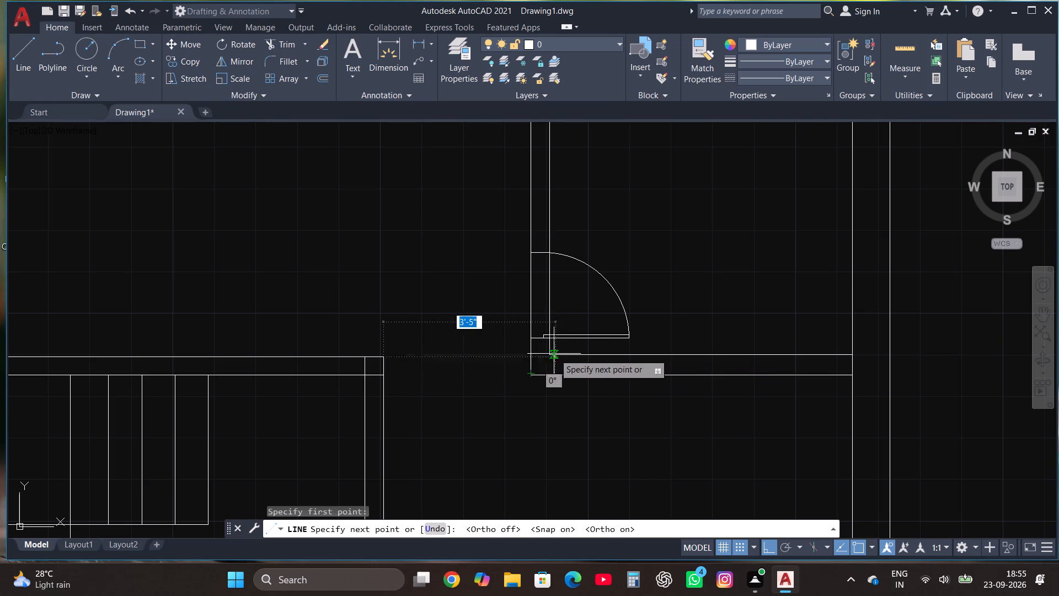
scroll(554, 354, up, 2)
click(506, 369)
key(F7)
scroll(523, 358, down, 2)
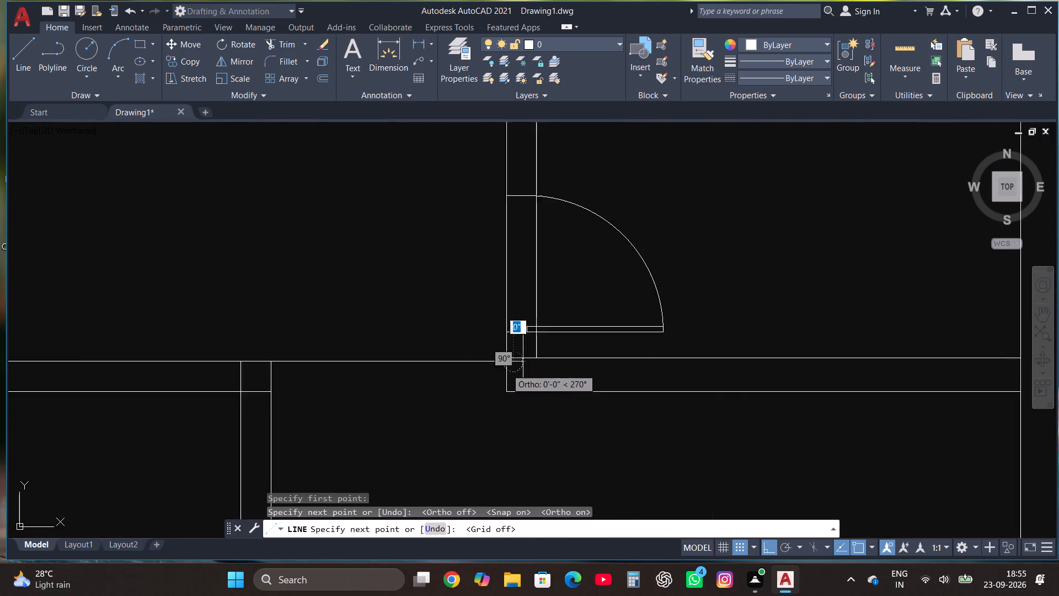
scroll(525, 361, down, 1)
Draw a parallel line below it from the staircase enclosure's right wall, running onto the small room's bottom wall line.
click(26, 70)
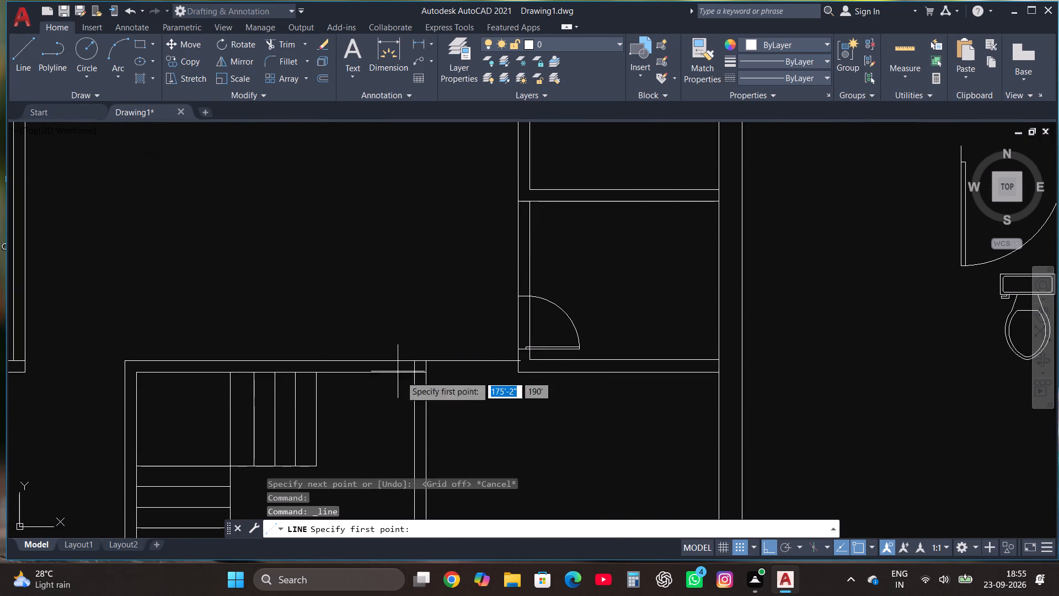
click(425, 375)
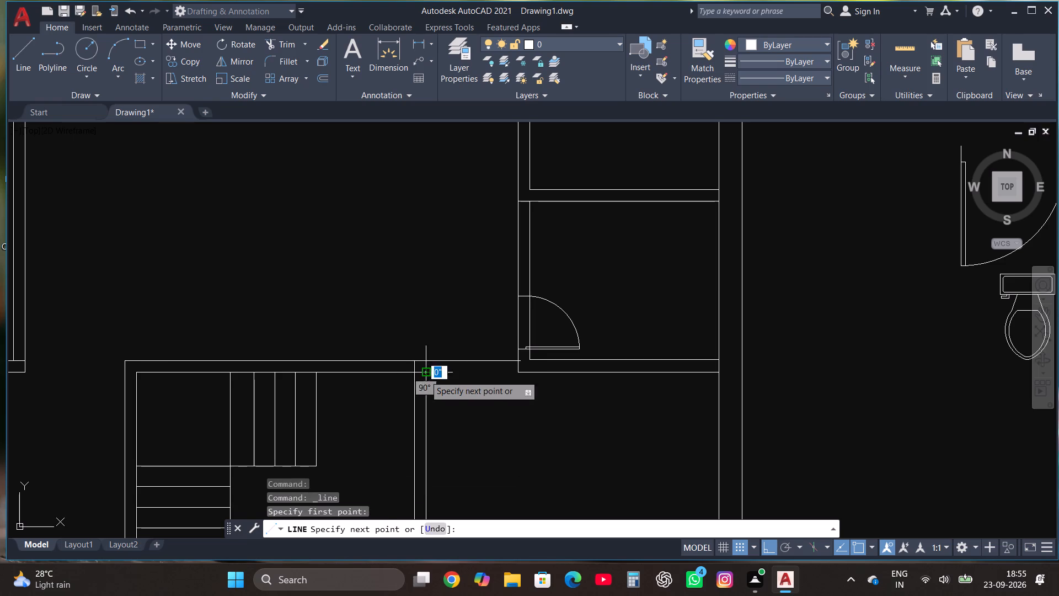
click(627, 391)
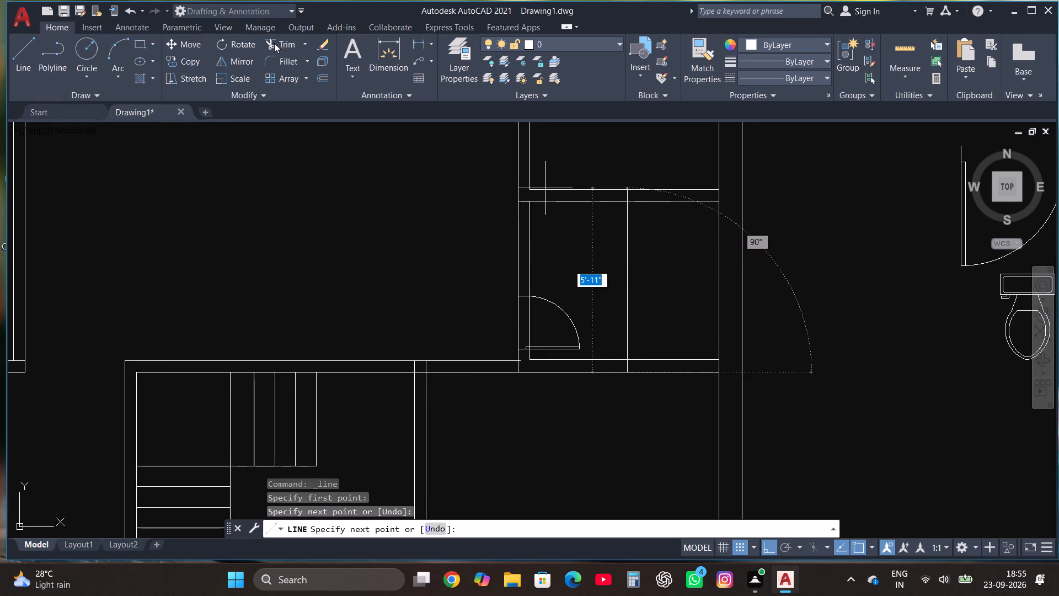
Trim the upper connecting line's stub that projects past the lower small room's left wall face.
drag(277, 44, 285, 42)
scroll(517, 356, up, 3)
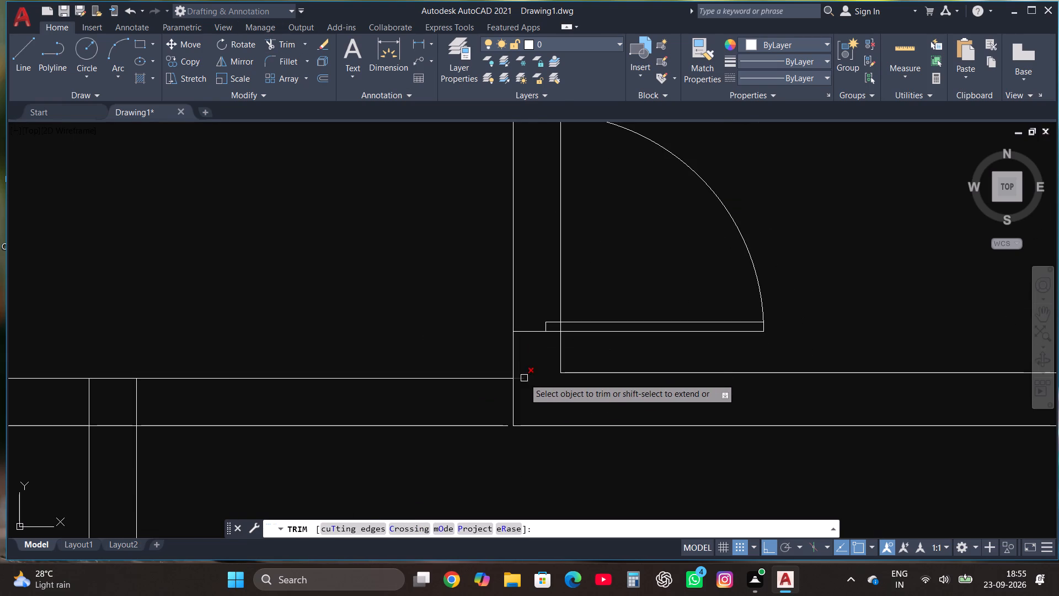
click(524, 378)
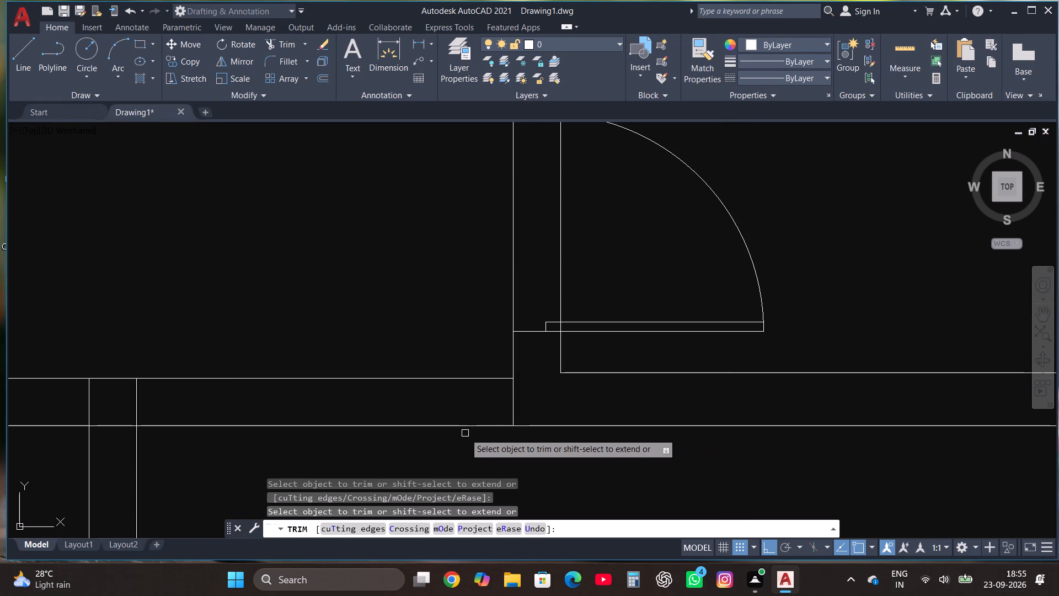
key(Escape)
Mirror the upper-right room's door across a horizontal line into the central area below it, keeping the original.
scroll(482, 429, down, 2)
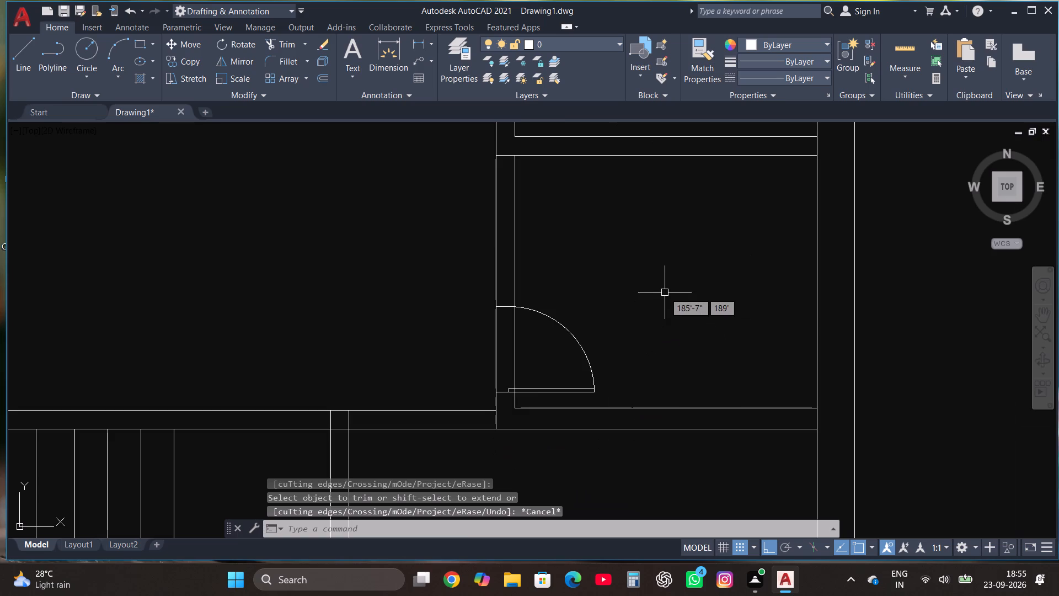
scroll(666, 296, down, 1)
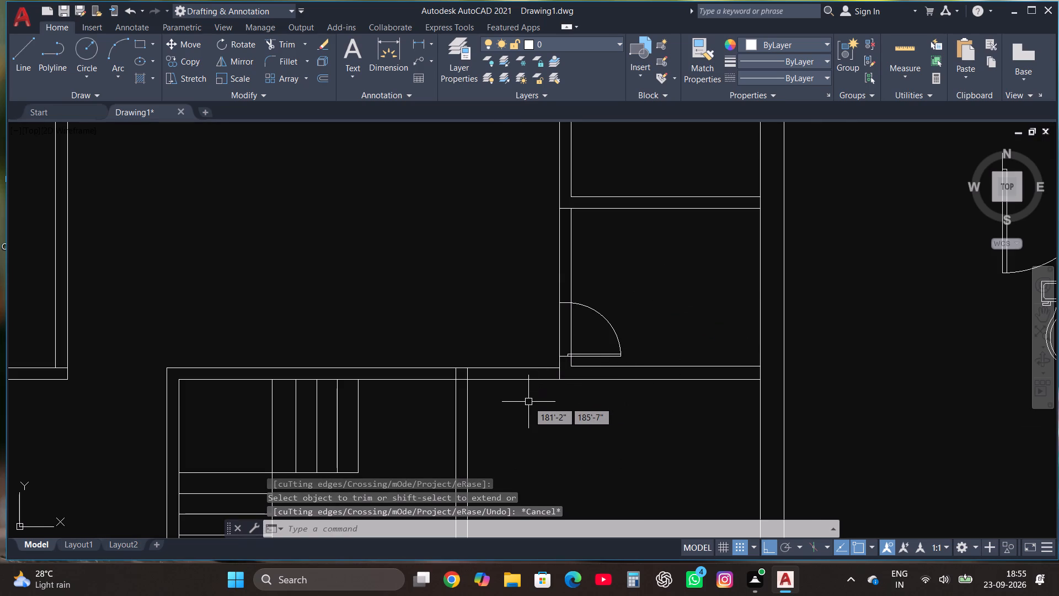
scroll(528, 405, down, 1)
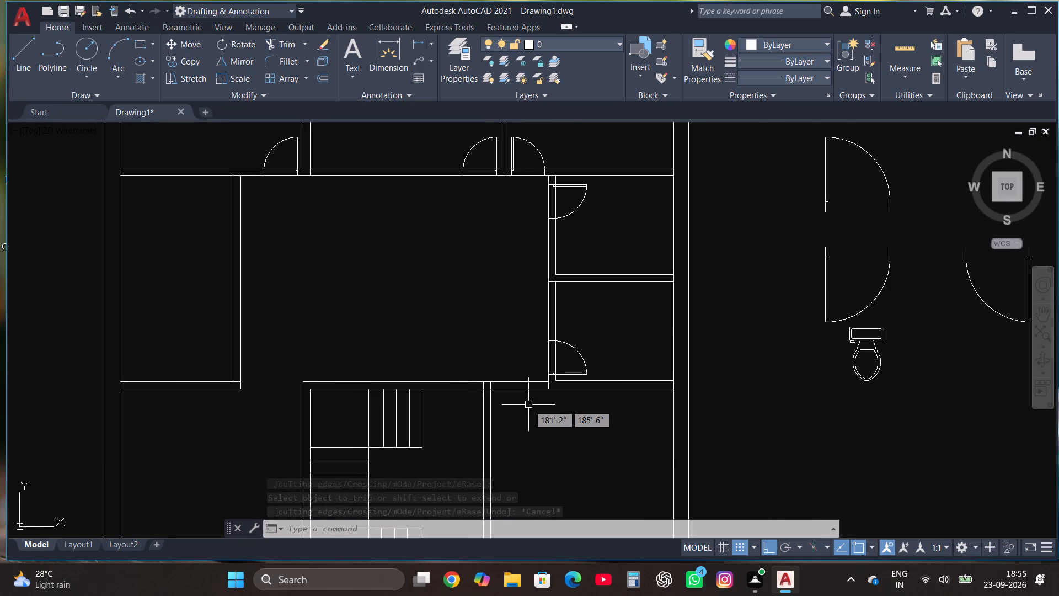
click(522, 138)
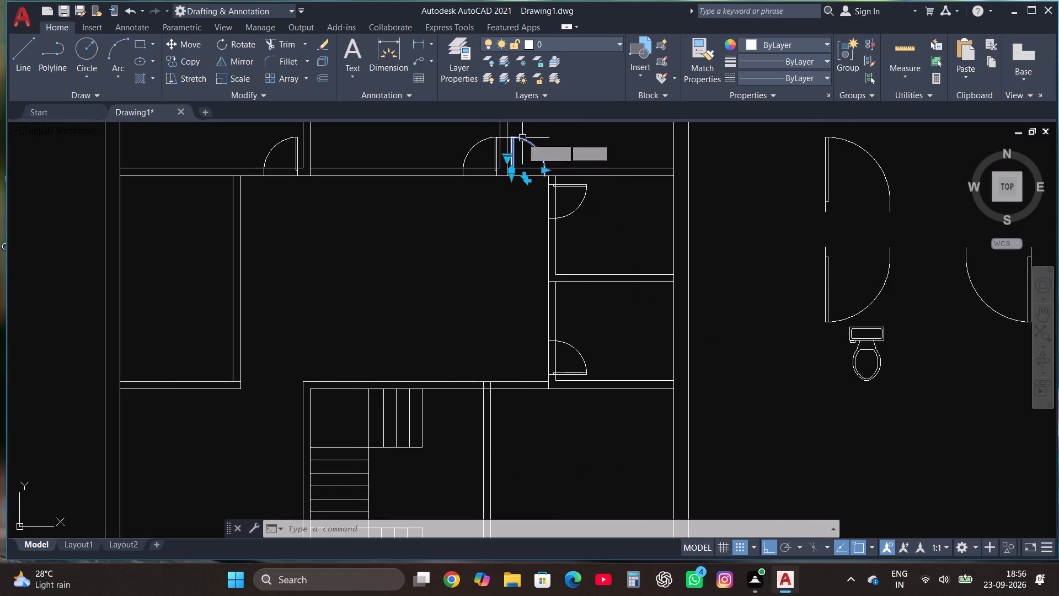
click(240, 65)
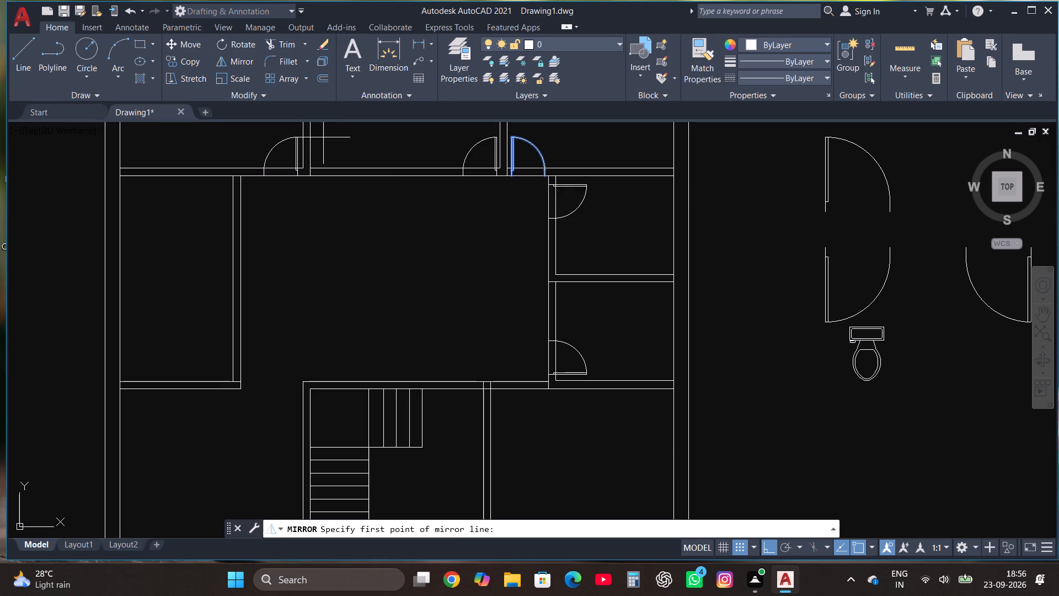
click(518, 193)
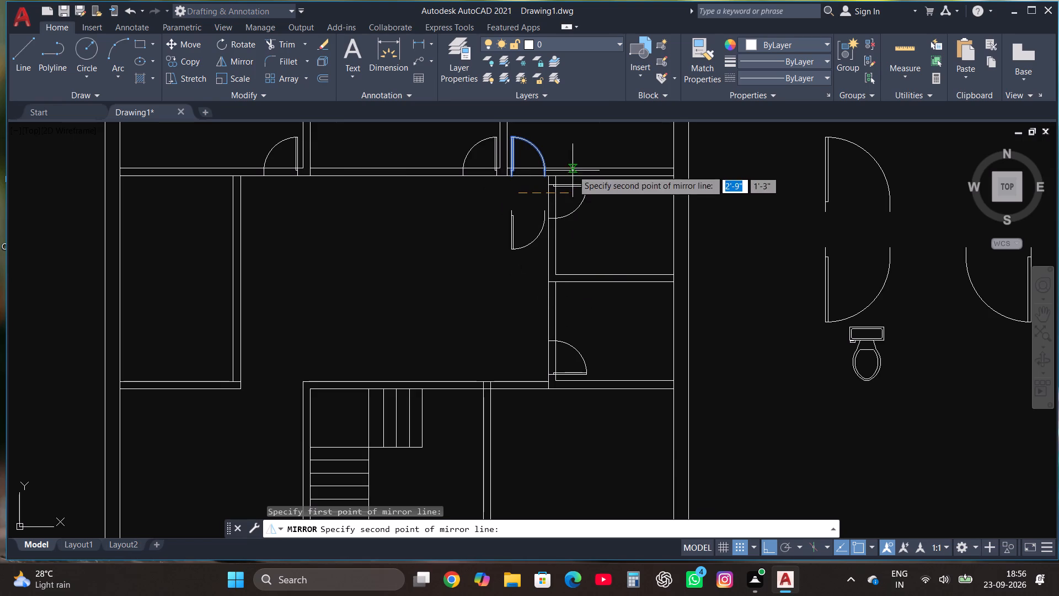
click(577, 241)
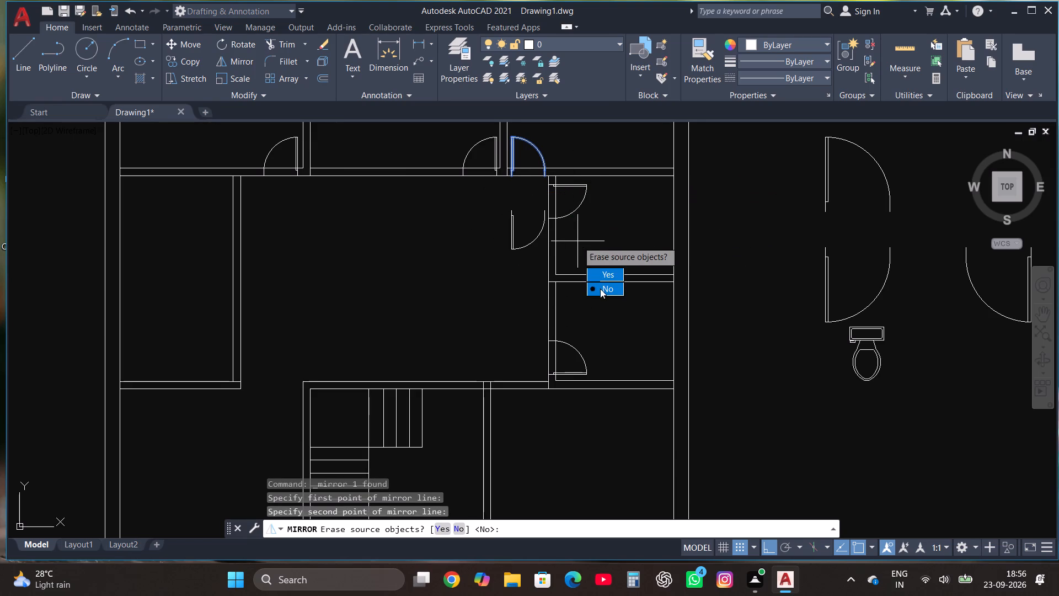
drag(600, 289, 577, 241)
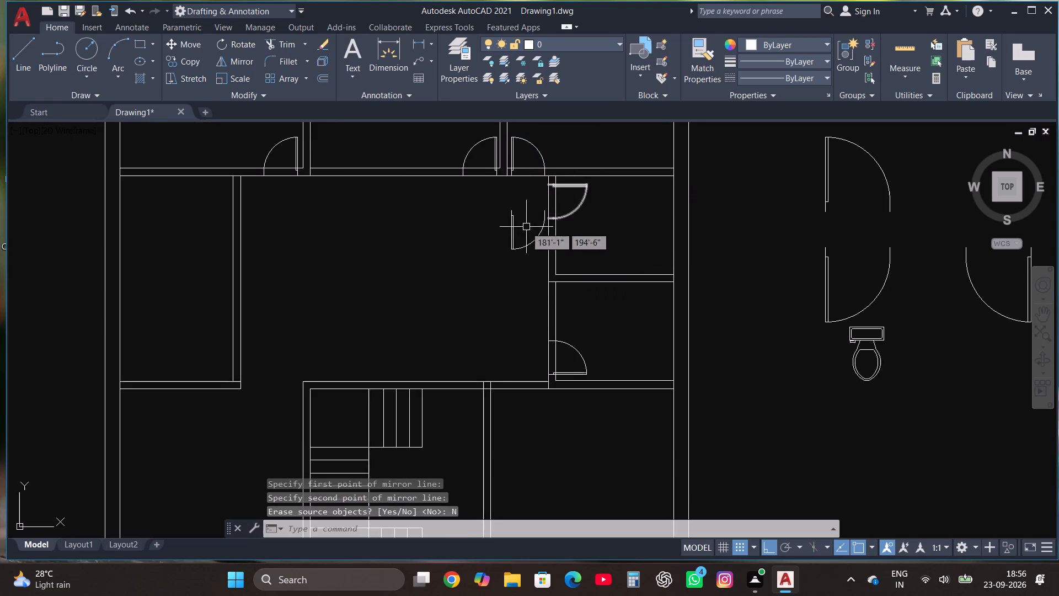
Move the mirrored door into the new partition beside the staircase enclosure's right wall, opening downward, with Ortho off.
click(511, 242)
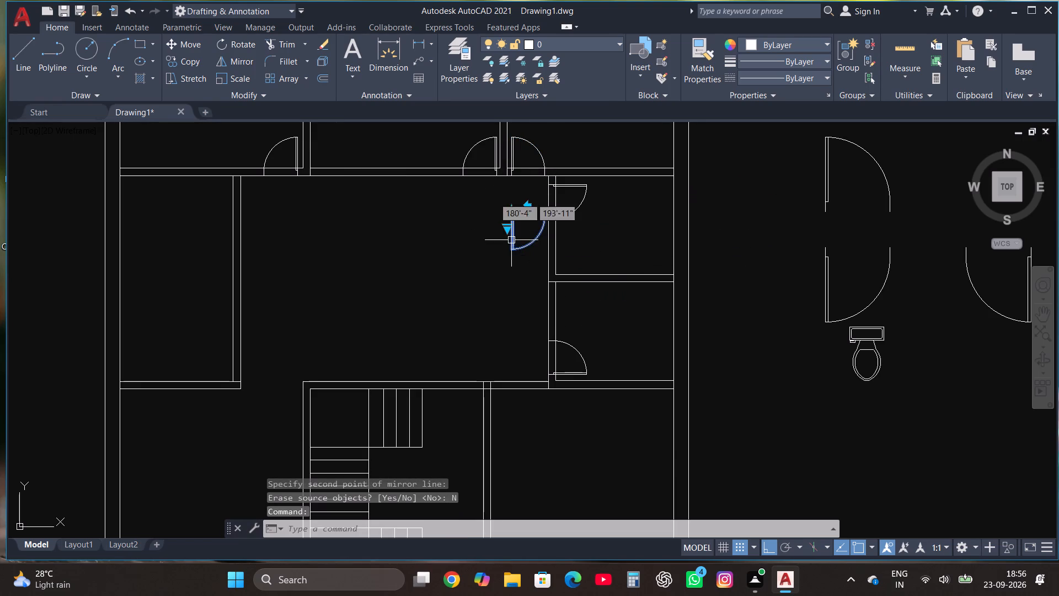
click(185, 44)
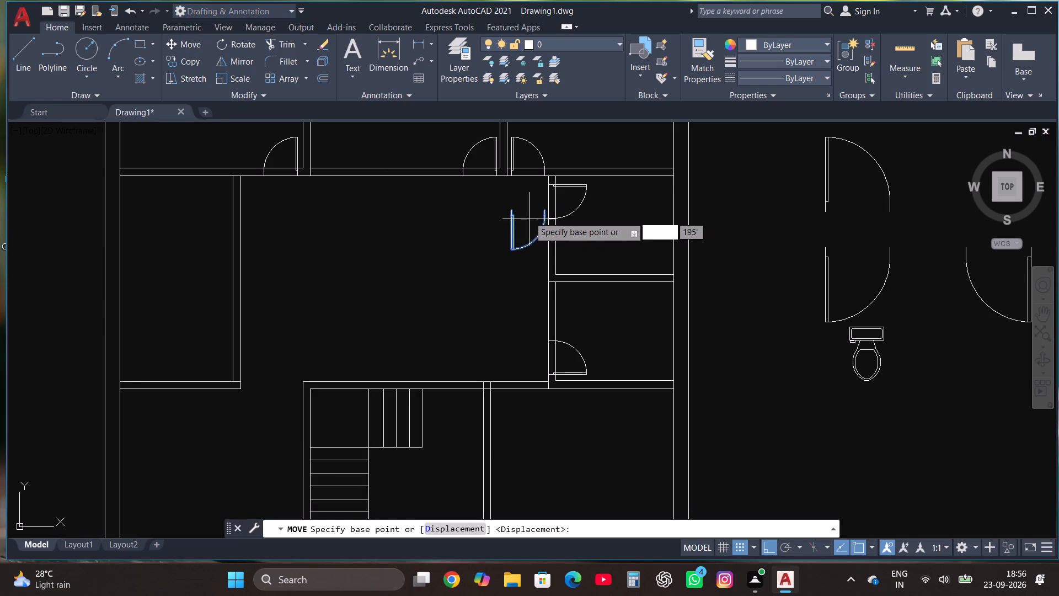
click(510, 211)
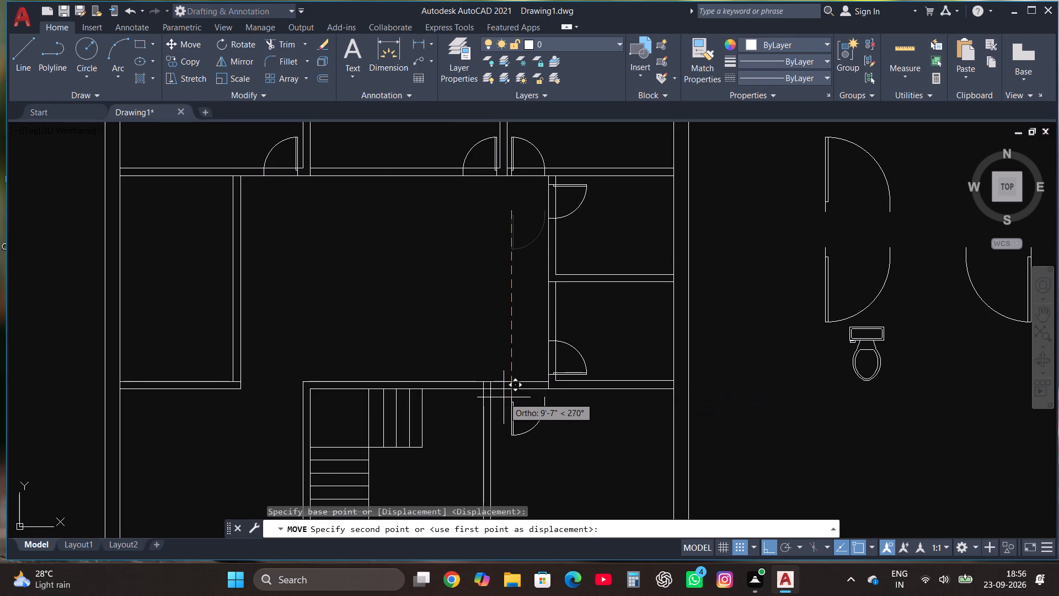
key(F8)
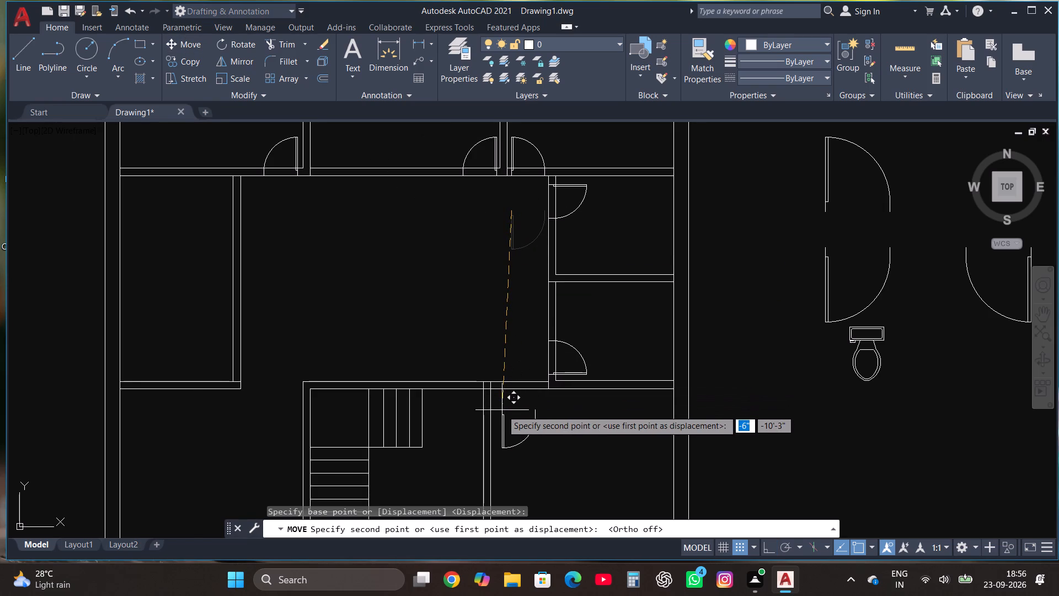
scroll(503, 401, up, 1)
click(488, 372)
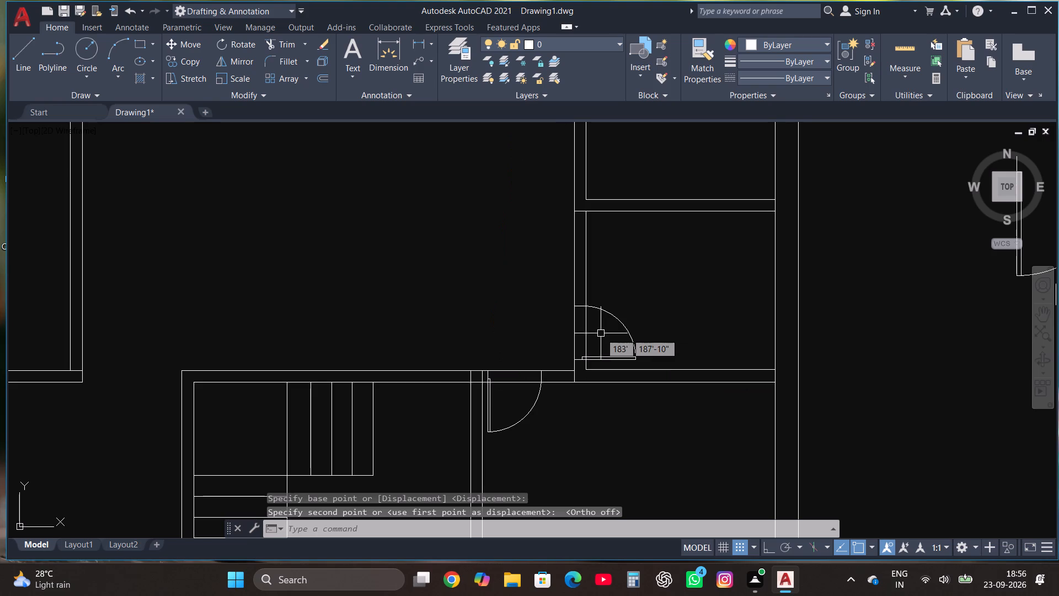
Mirror that door across a vertical line through the staircase onto the left room's bottom wall, with Ortho on, keeping the original.
scroll(593, 336, down, 1)
click(555, 379)
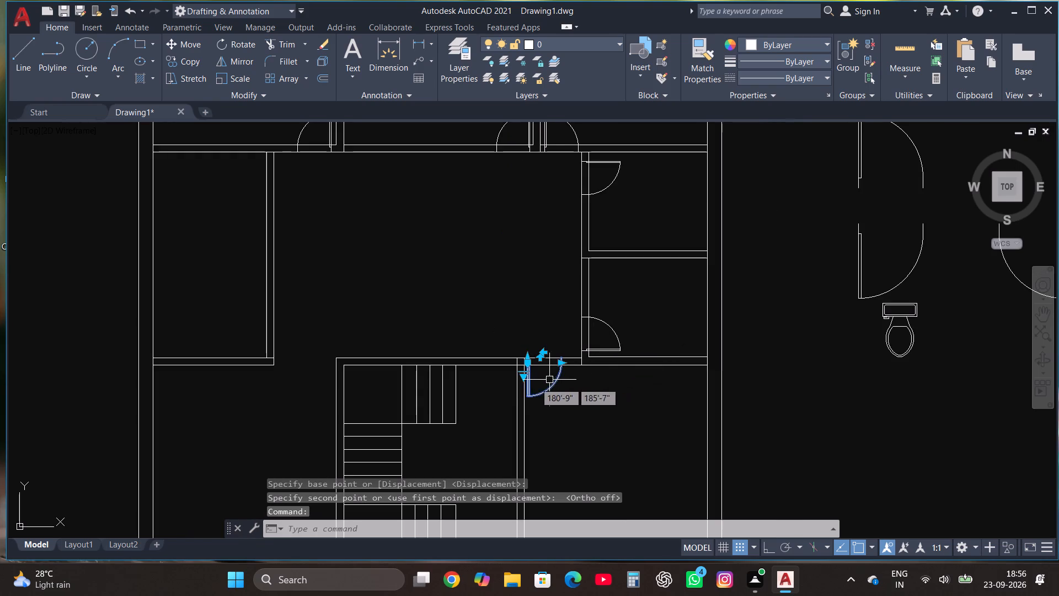
click(228, 60)
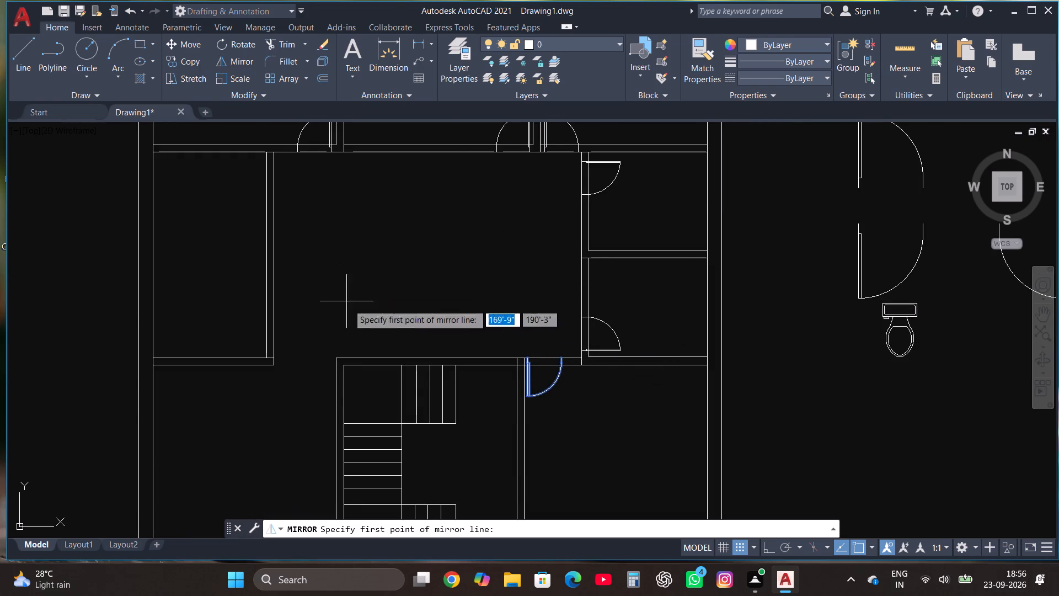
click(372, 390)
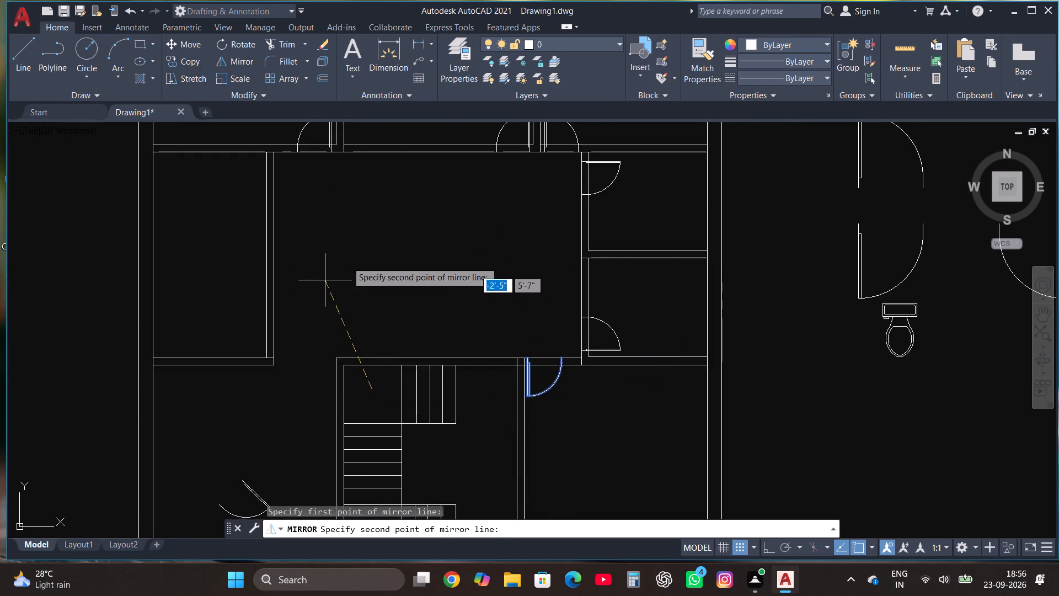
key(F8)
click(362, 257)
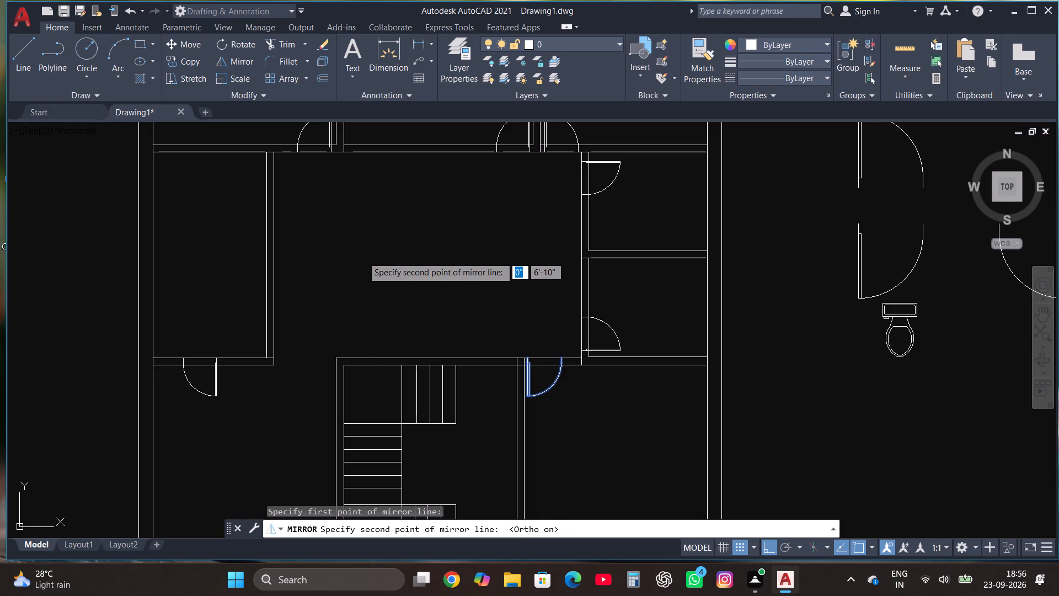
click(340, 275)
drag(374, 326, 340, 275)
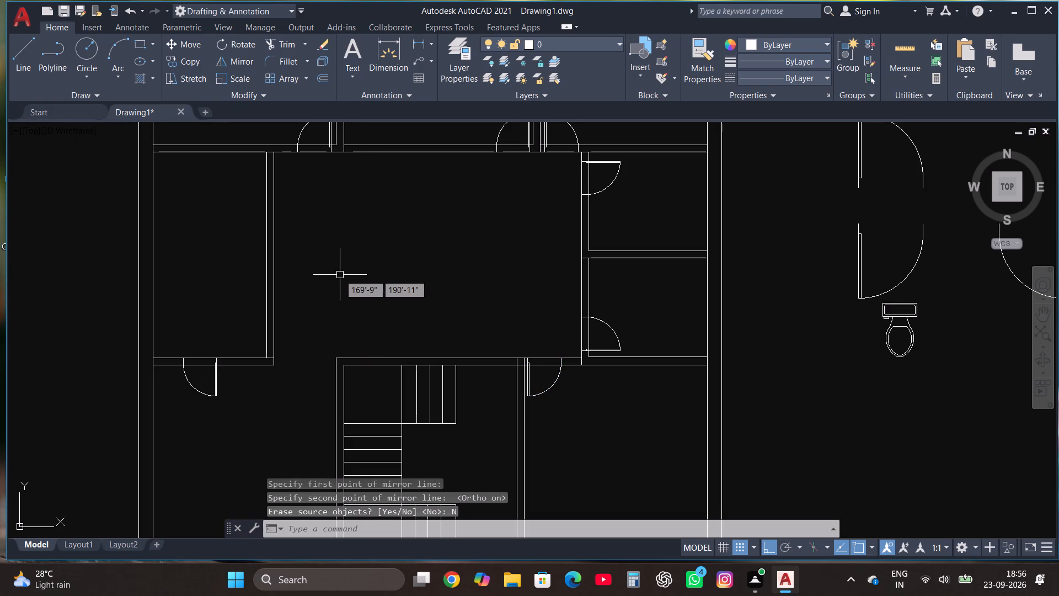
Move the mirrored door horizontally from the left room's bottom wall into the gap between that wall and the staircase enclosure.
click(220, 373)
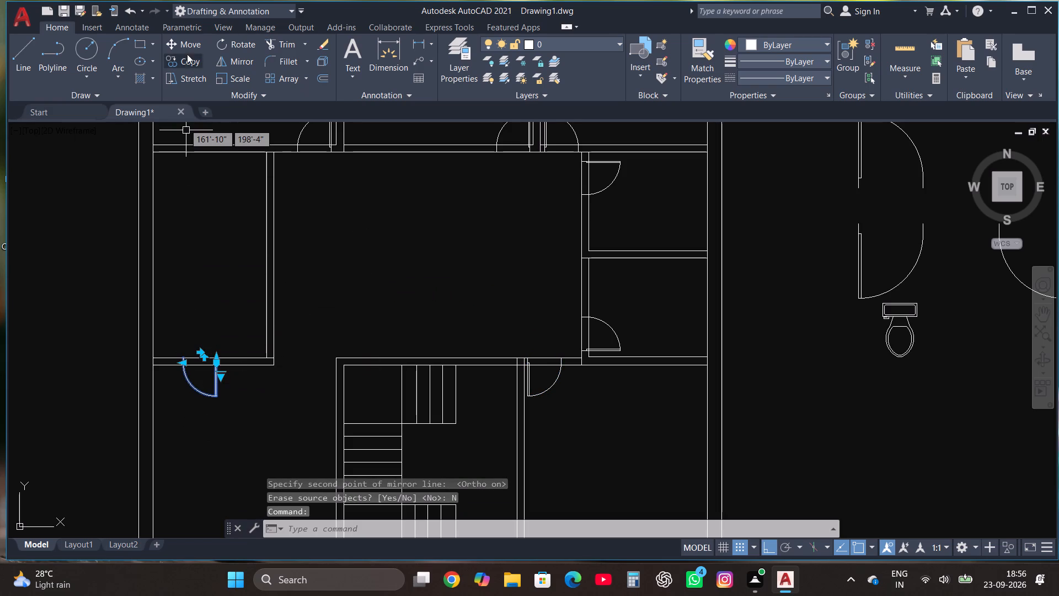
click(184, 45)
scroll(197, 370, up, 2)
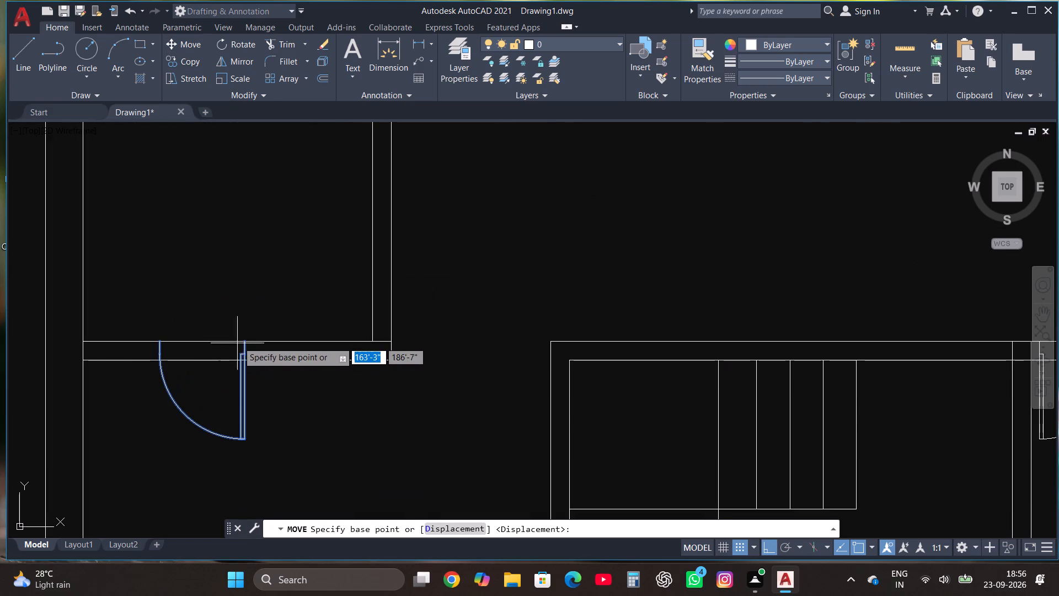
click(245, 343)
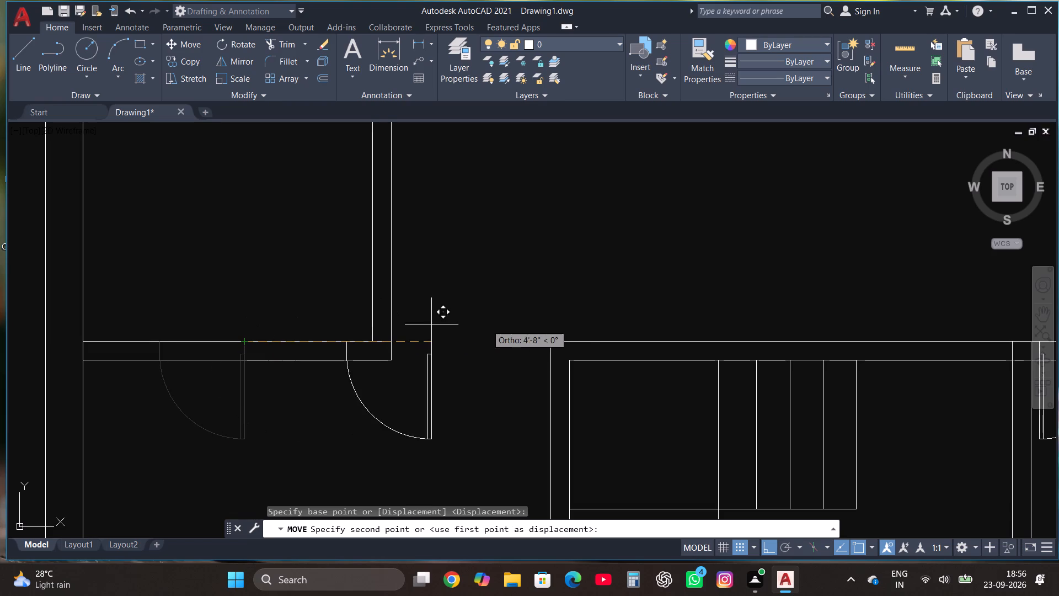
click(523, 337)
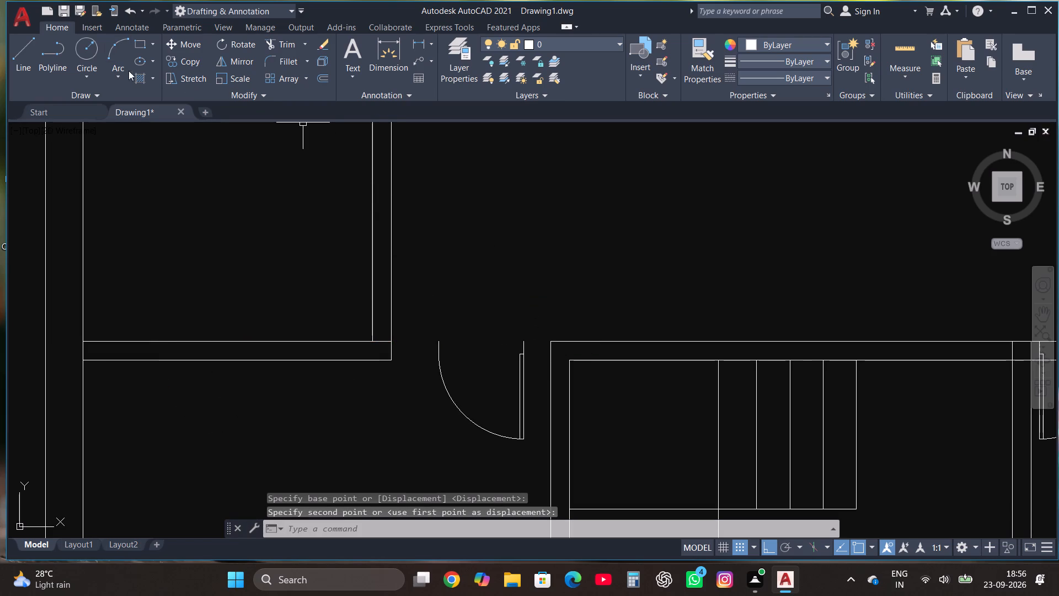
Draw a rectangle bridging the gap between the left room's lower-right wall corner and the staircase enclosure's upper-left corner.
click(141, 41)
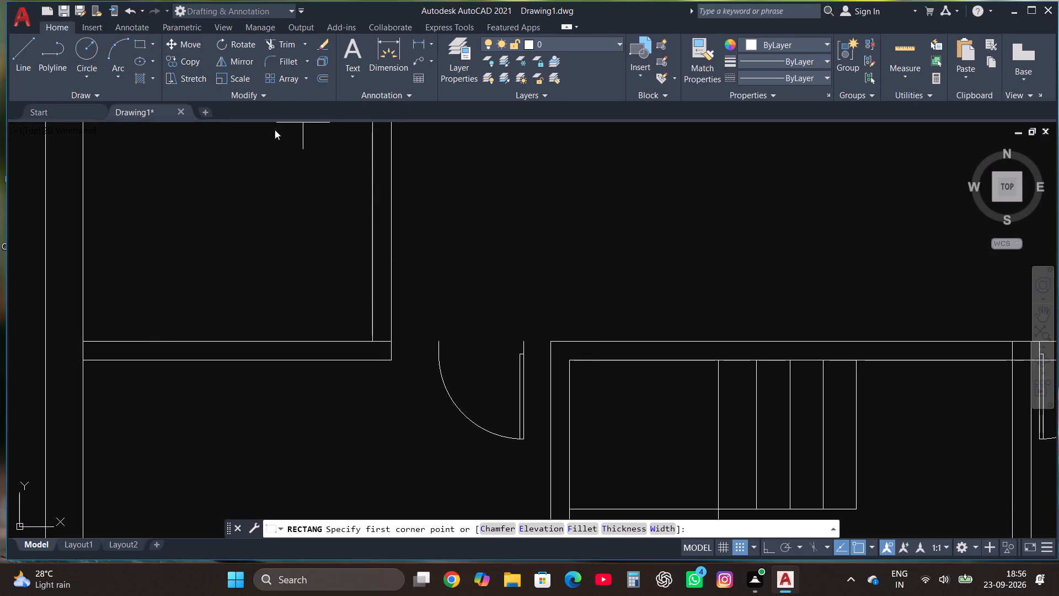
click(393, 362)
click(552, 342)
scroll(528, 255, down, 1)
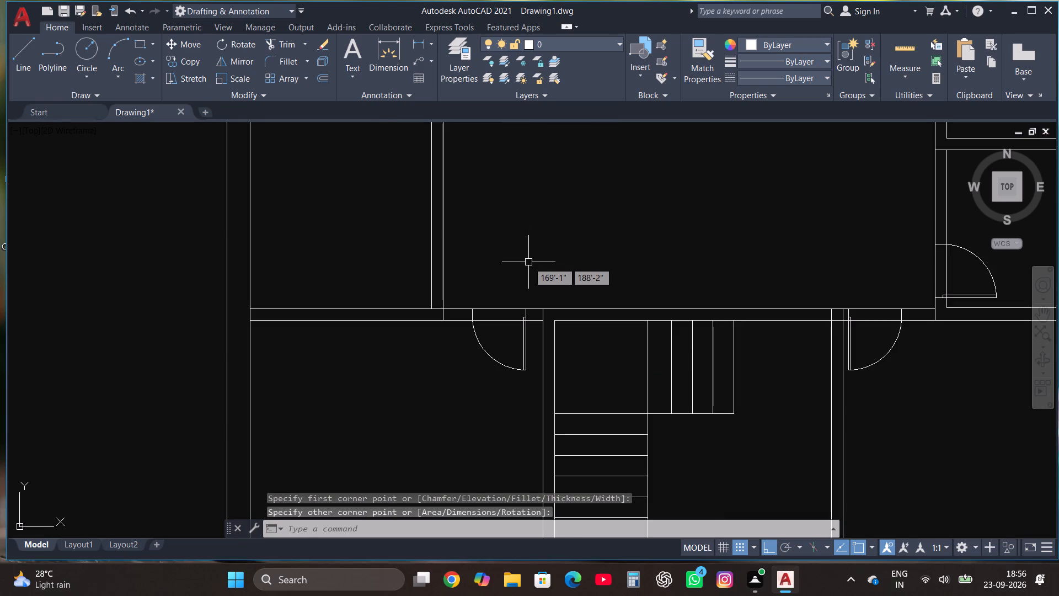
scroll(390, 340, down, 1)
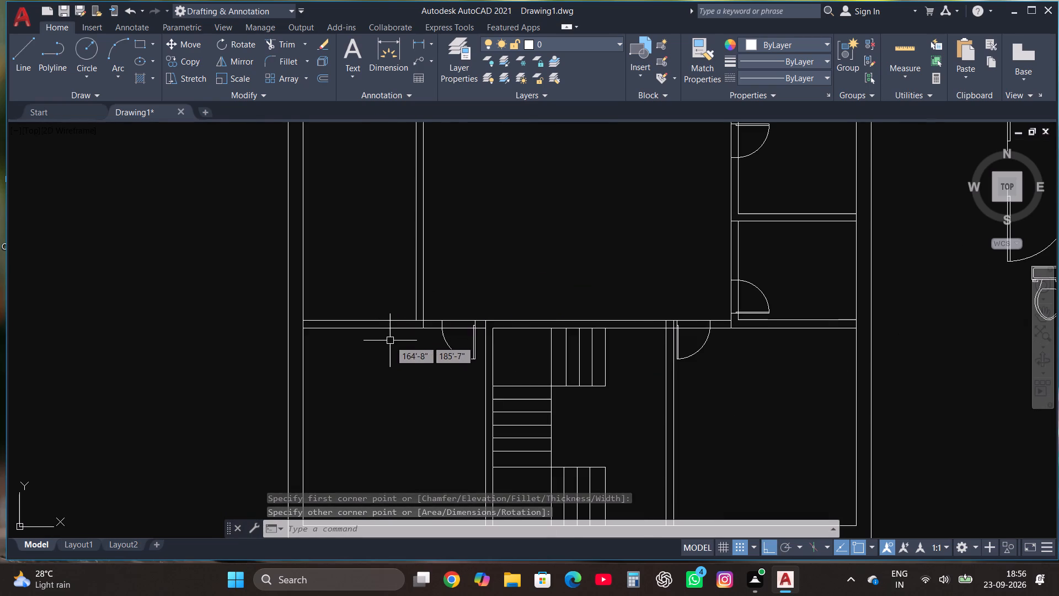
Trim the wall lines across the two door openings on either side of the staircase enclosure.
scroll(564, 279, up, 1)
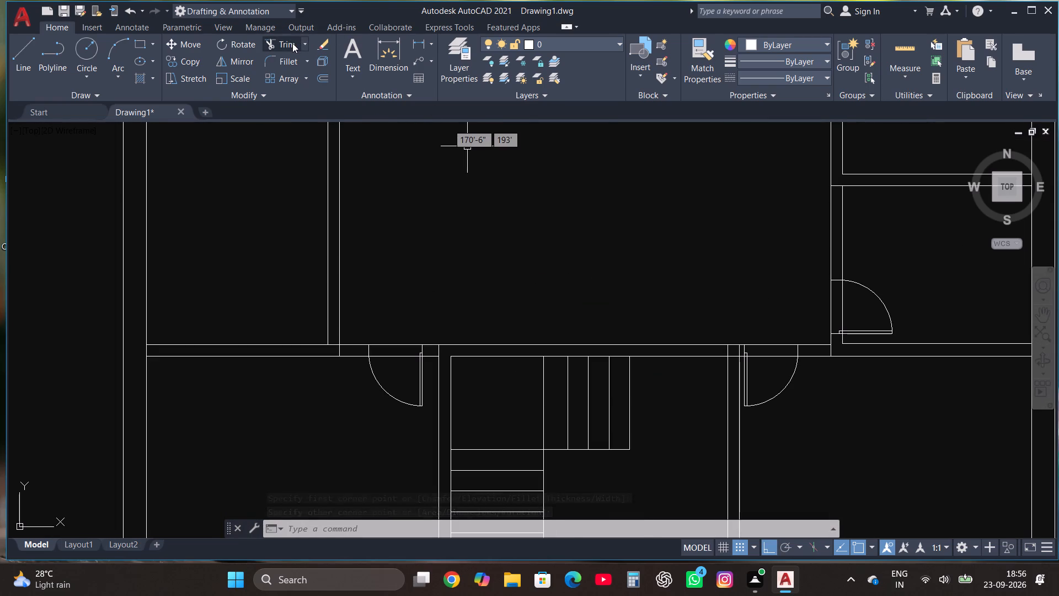
click(292, 43)
click(392, 363)
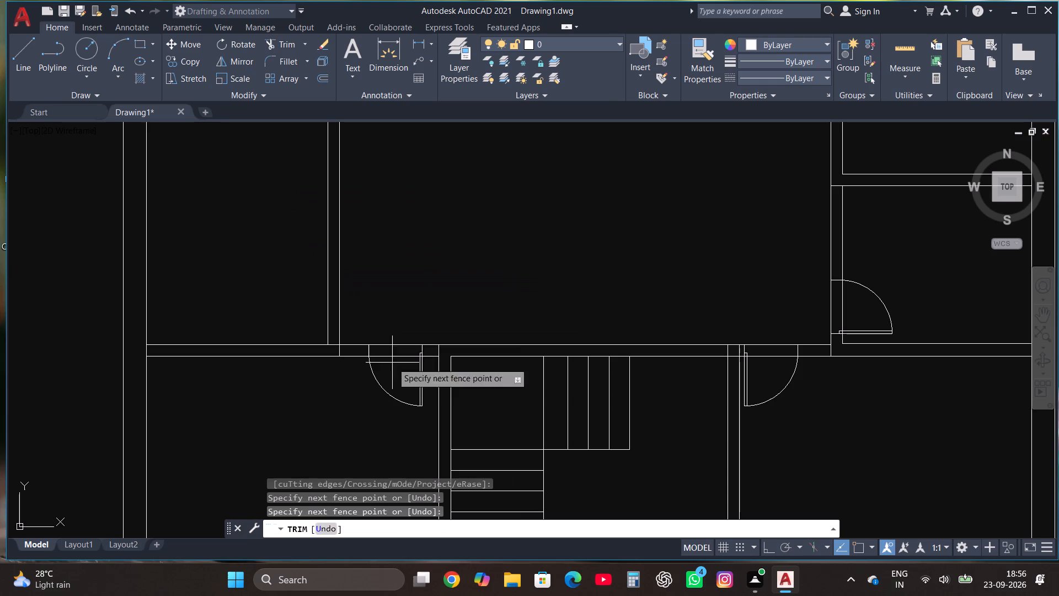
click(387, 287)
click(763, 366)
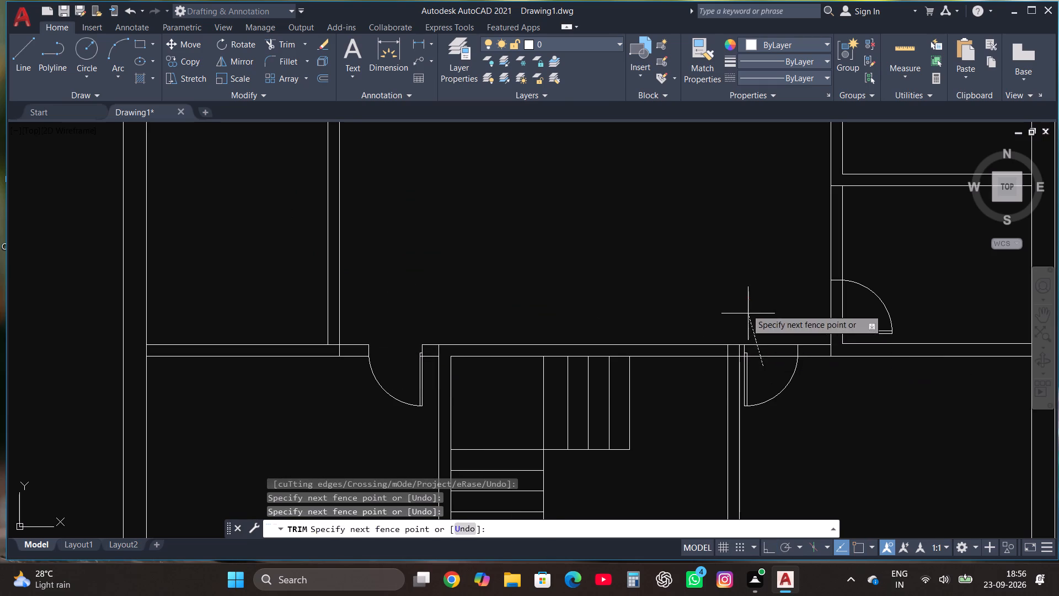
click(744, 304)
Trim the wall lines across the door openings of the two small rooms on the right of the plan.
click(853, 311)
click(805, 299)
scroll(599, 394, down, 1)
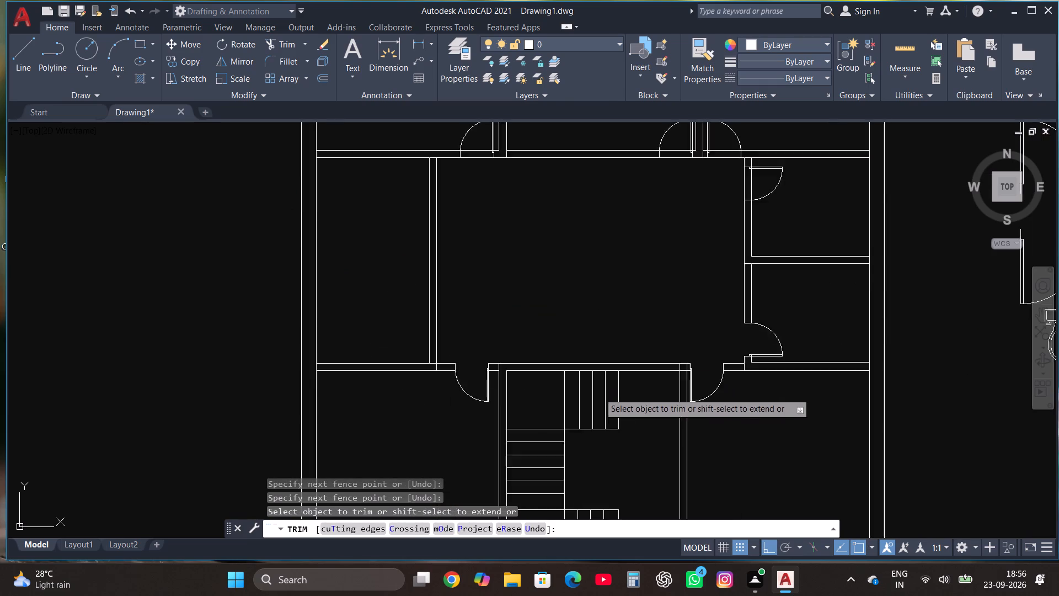
scroll(600, 396, down, 3)
scroll(612, 363, up, 5)
click(881, 179)
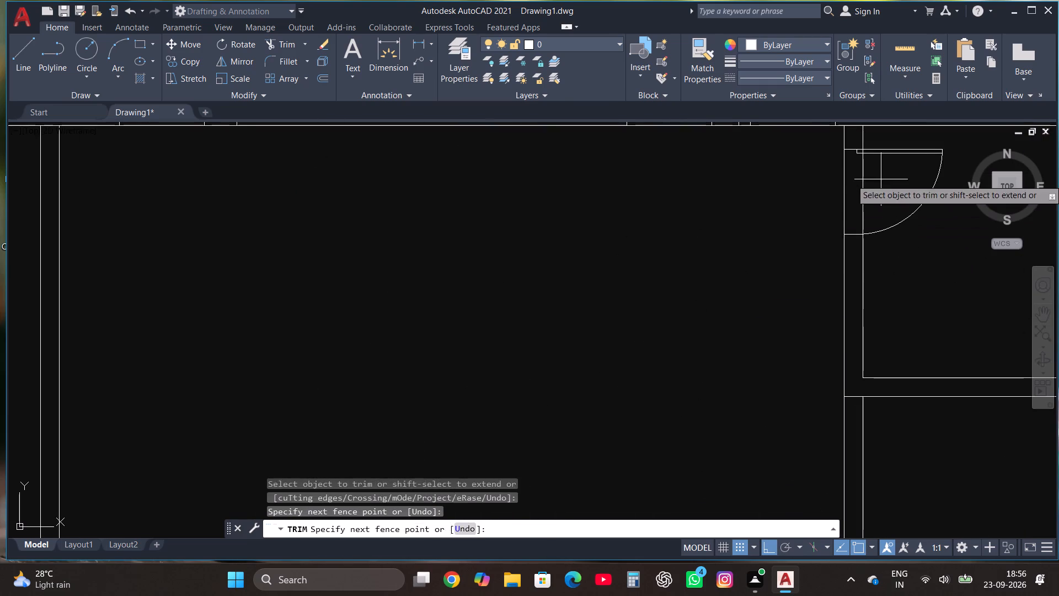
click(767, 196)
Trim the wall lines across the door openings of the three upper rooms.
scroll(603, 342, down, 2)
click(675, 241)
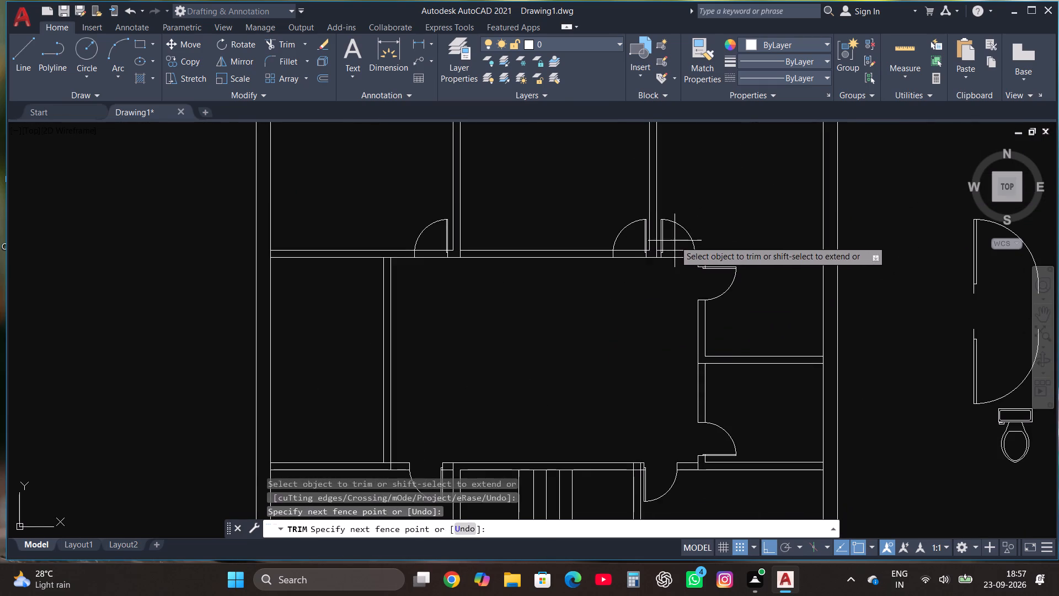
click(669, 311)
click(629, 240)
click(628, 305)
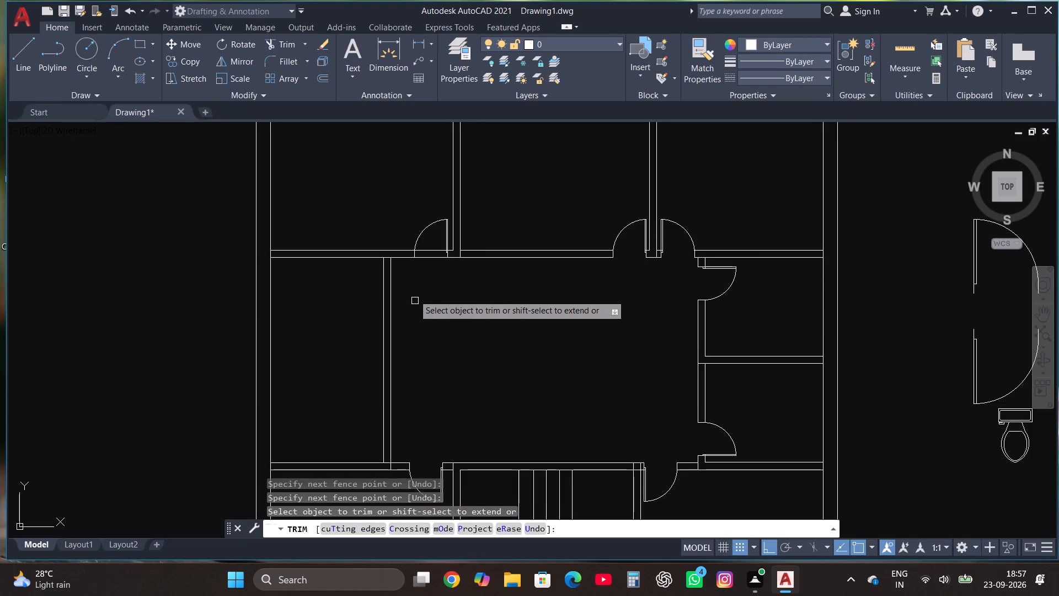
click(429, 241)
click(429, 299)
scroll(430, 306, down, 1)
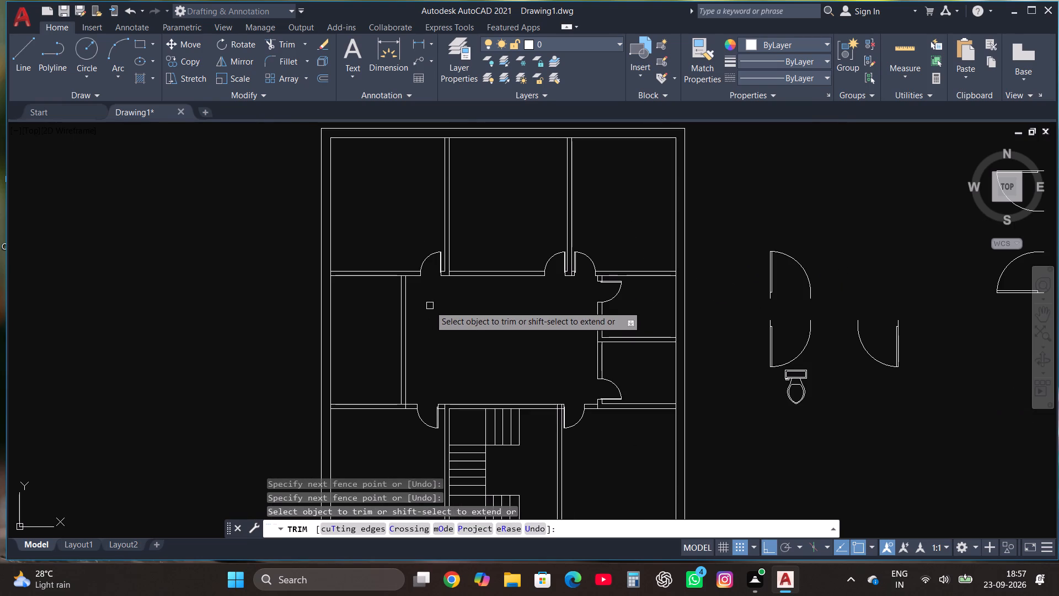
key(Escape)
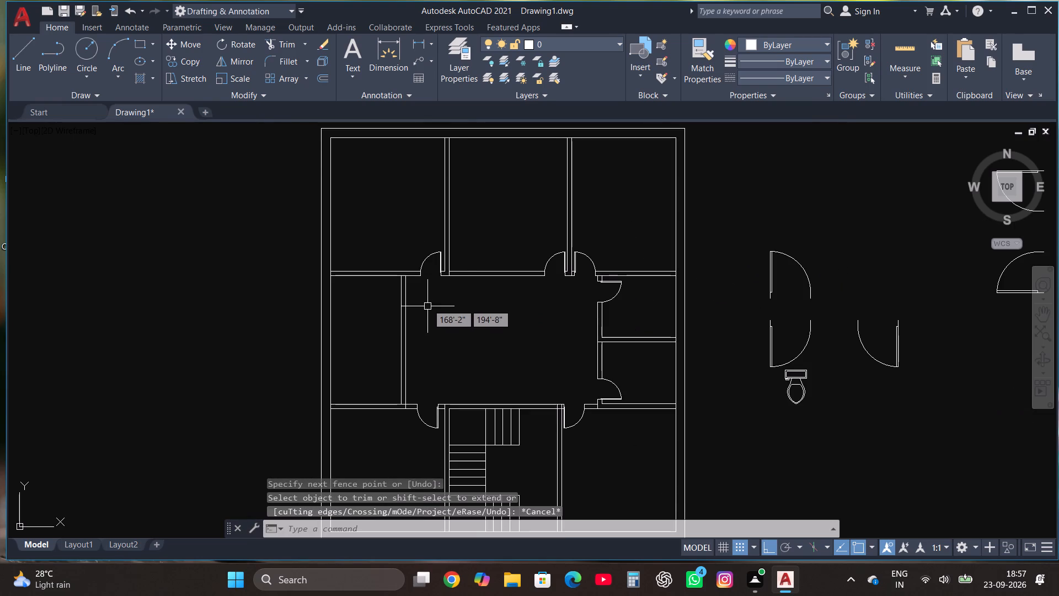
Draw two horizontal lines across the left room's right partition, the upper one about 4'-2" long, to mark an opening.
click(23, 49)
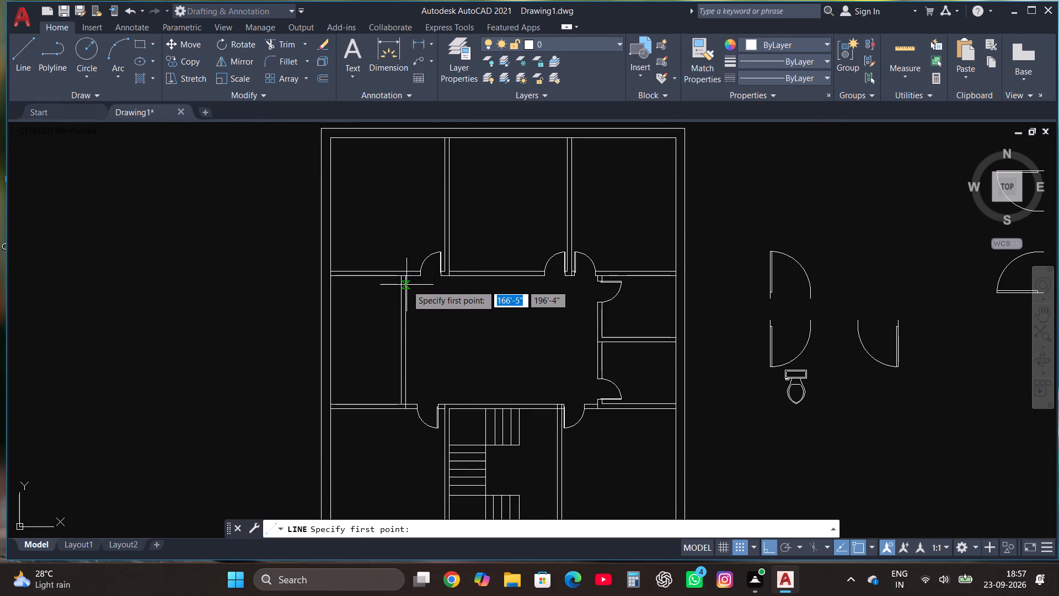
scroll(407, 285, up, 1)
click(397, 316)
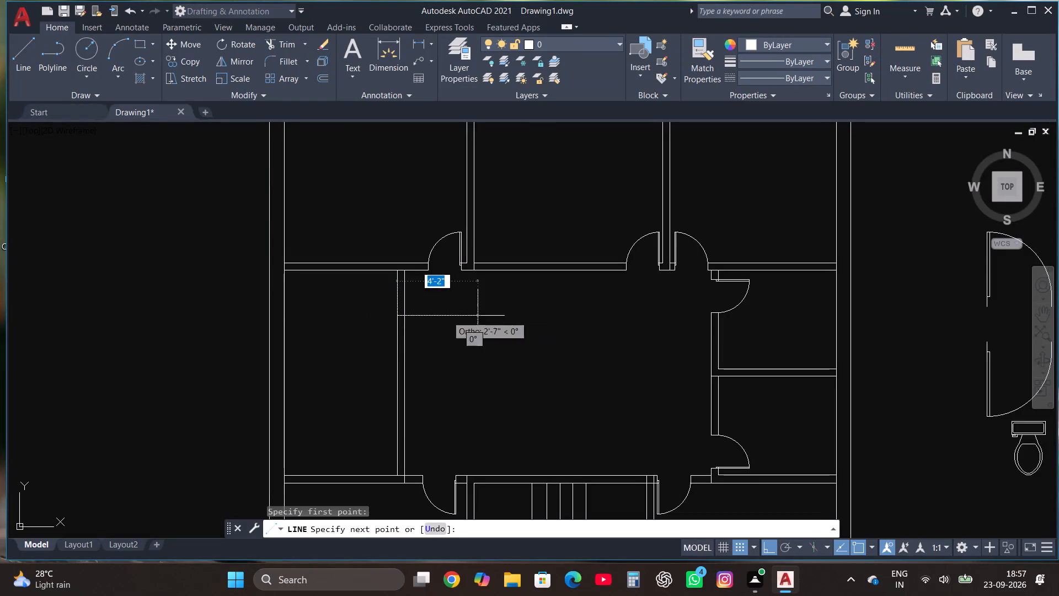
click(478, 316)
click(25, 52)
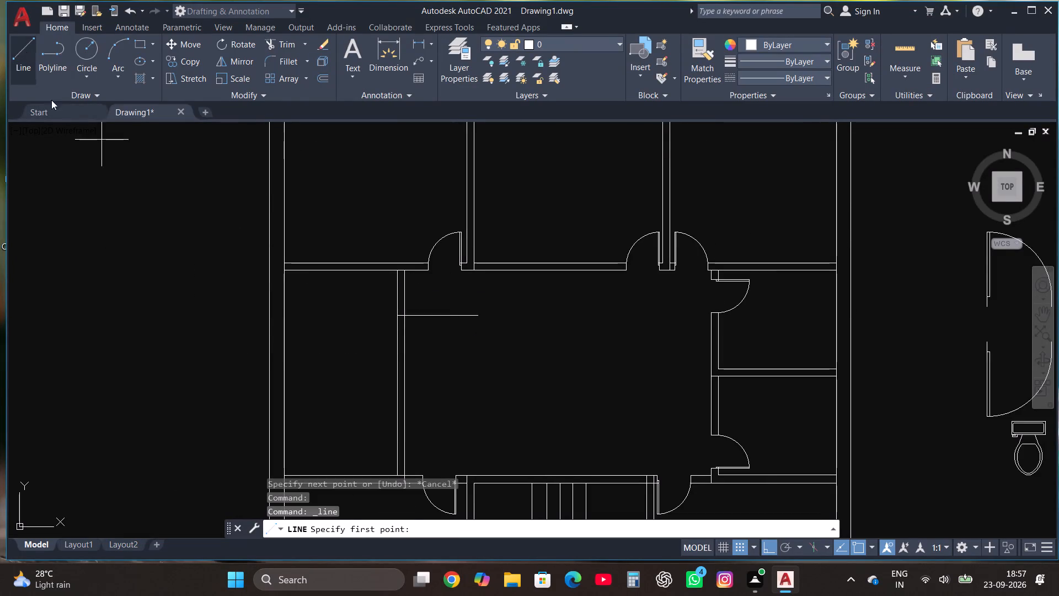
click(394, 429)
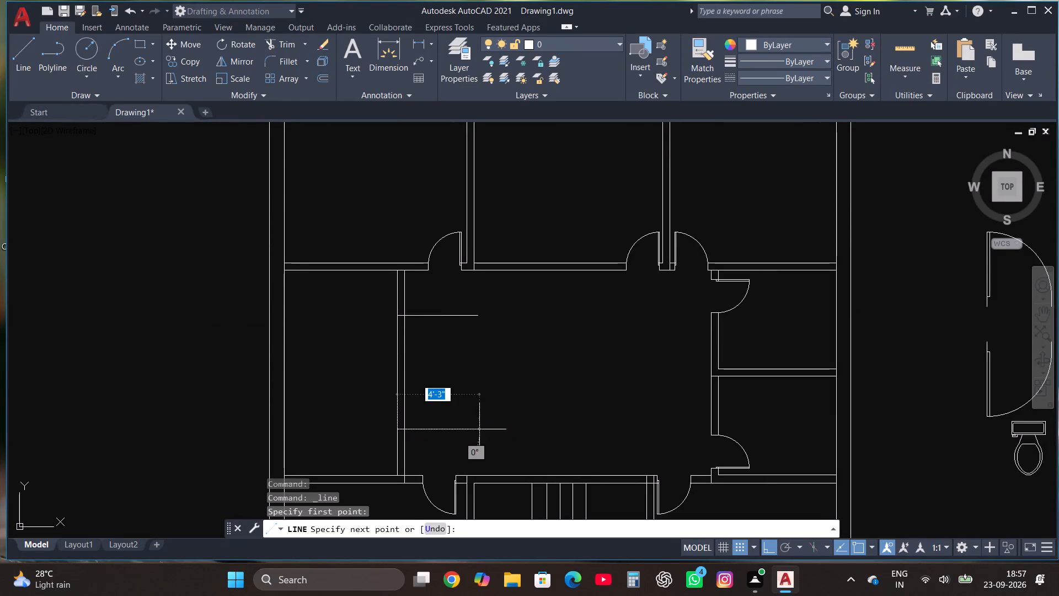
click(465, 433)
Trim the marking lines back to the left room's partition and remove both partition faces between them to form an opening.
click(282, 42)
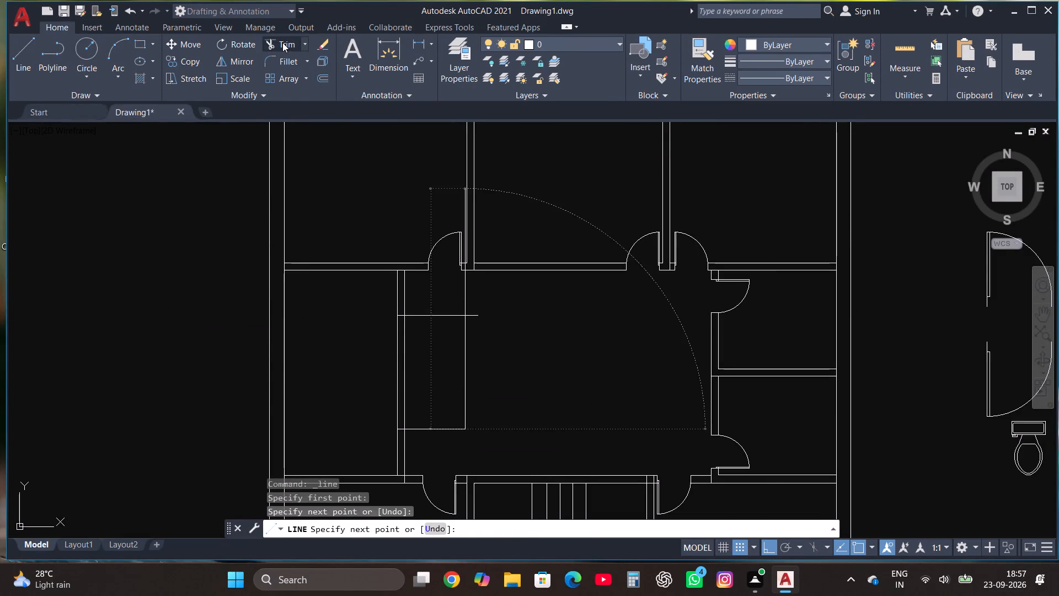
click(431, 437)
click(432, 301)
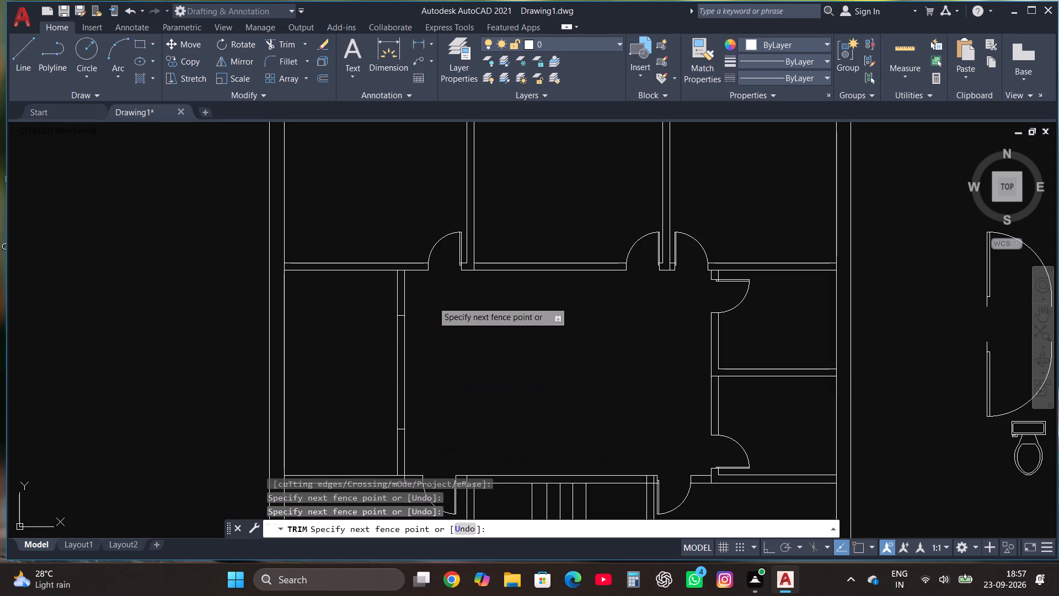
click(380, 352)
click(411, 357)
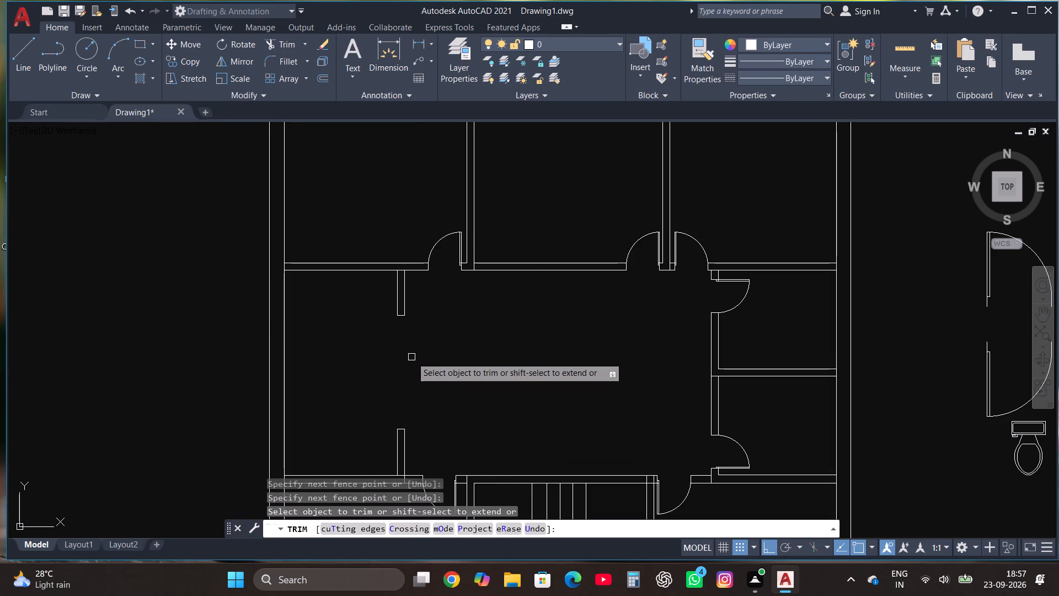
scroll(411, 357, down, 1)
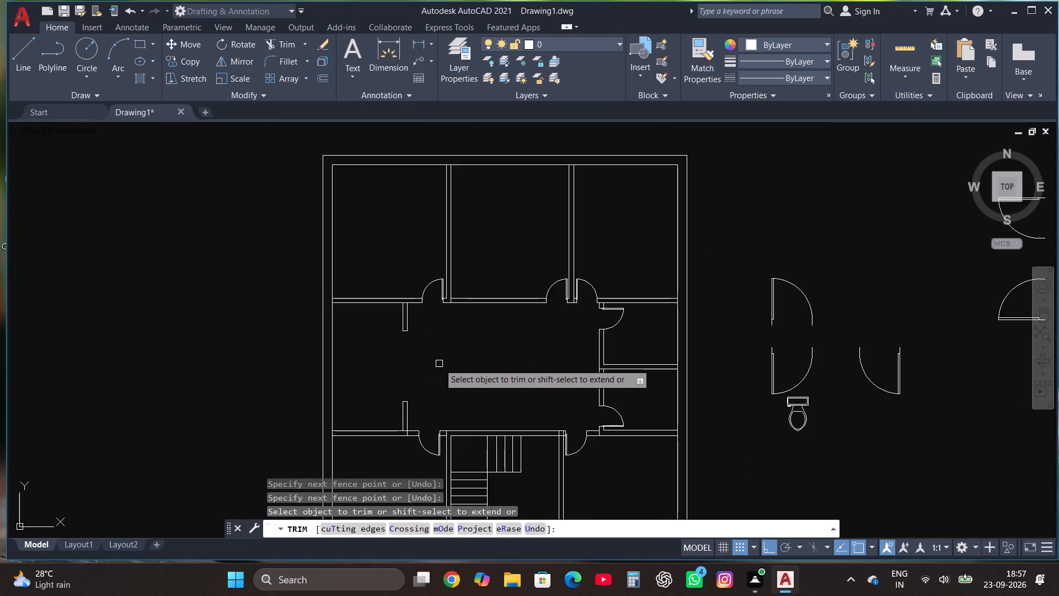
key(Escape)
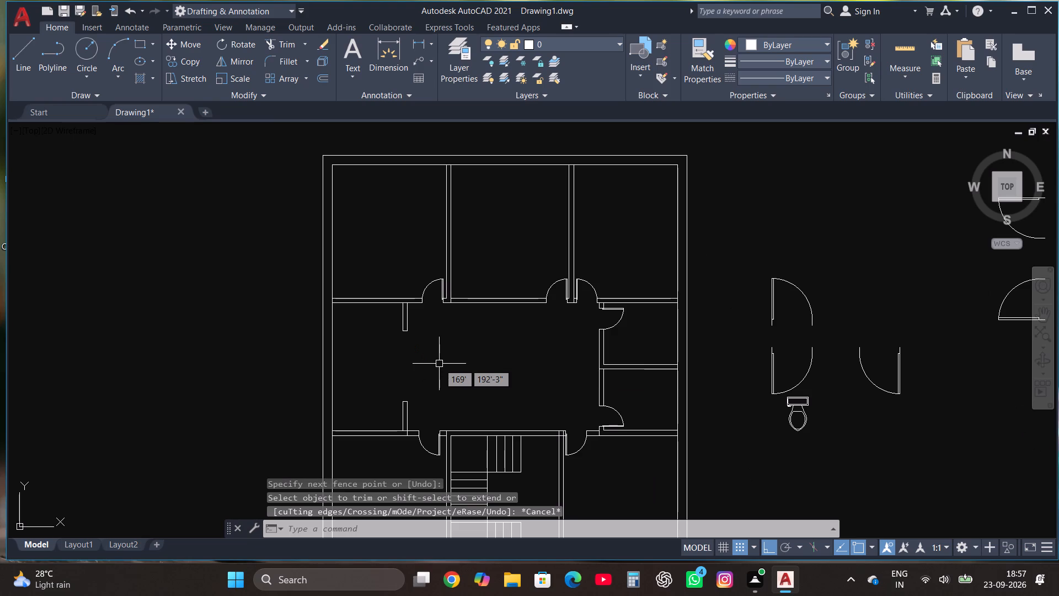
Draw a square column outline about 1'-2" wide inward from the building's upper-left outer corner.
scroll(351, 139, up, 3)
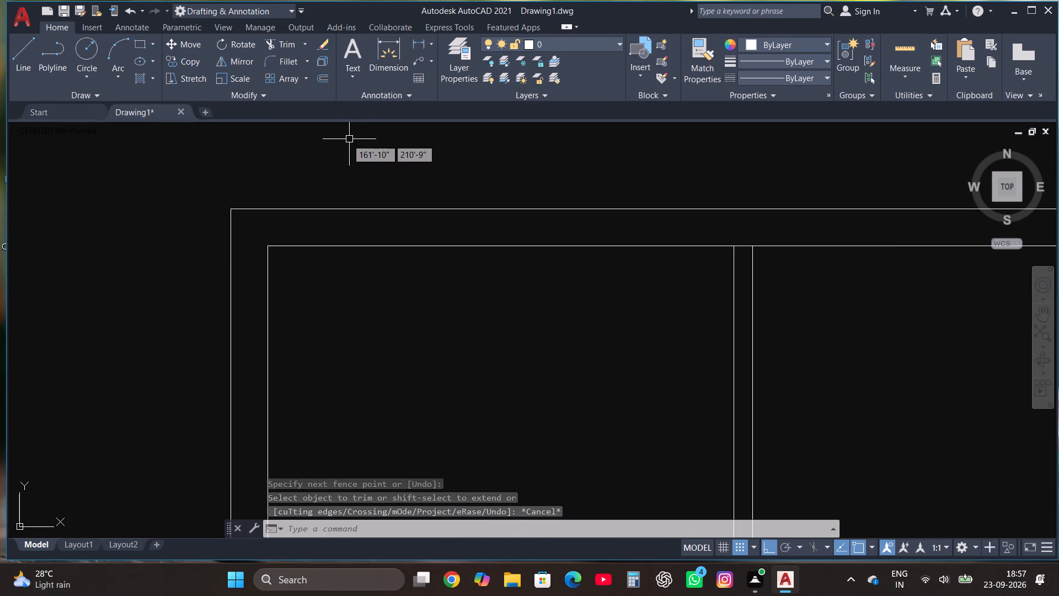
click(137, 46)
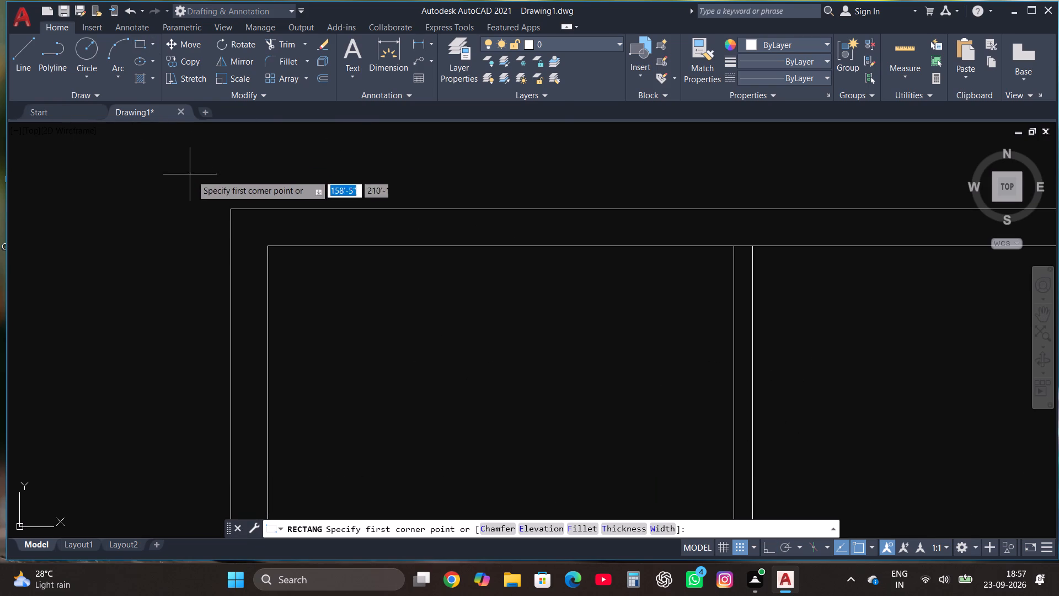
click(231, 208)
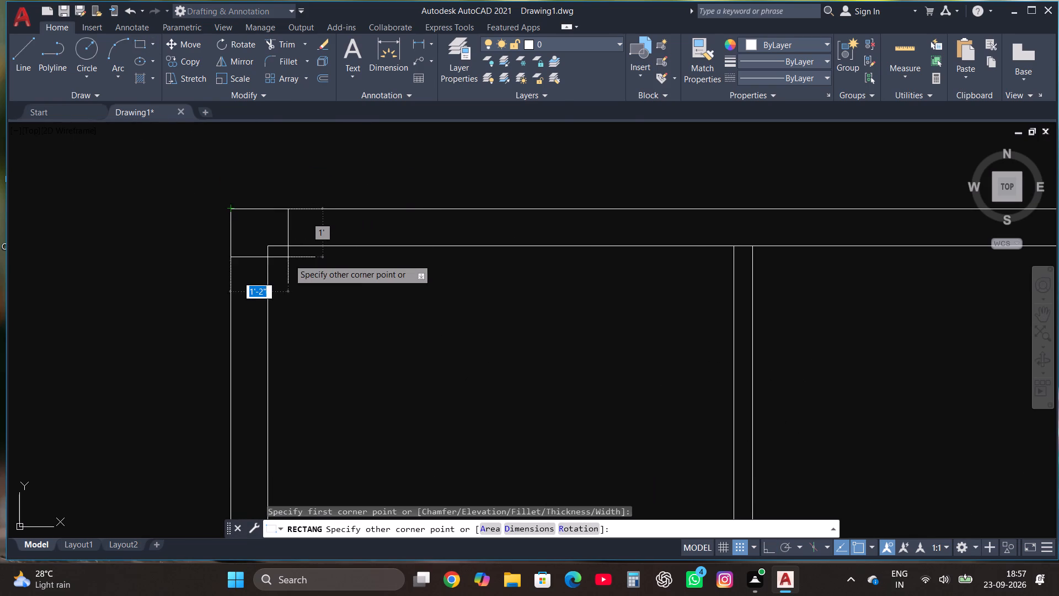
click(291, 270)
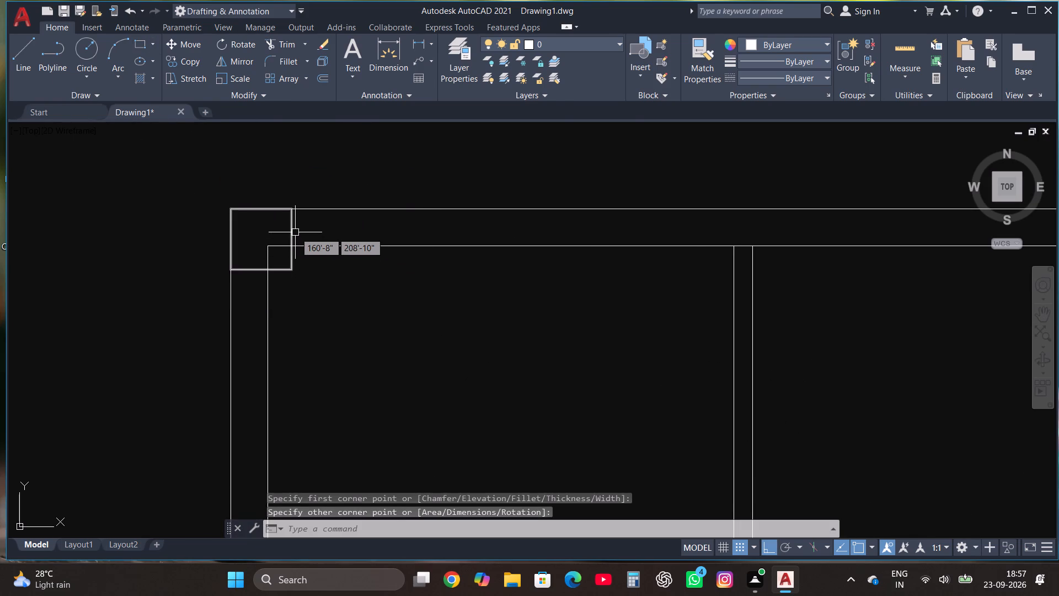
Copy the square column in multiple mode from its upper-left corner to the tops of both upper partitions and the building's upper-right corner.
click(289, 228)
click(192, 58)
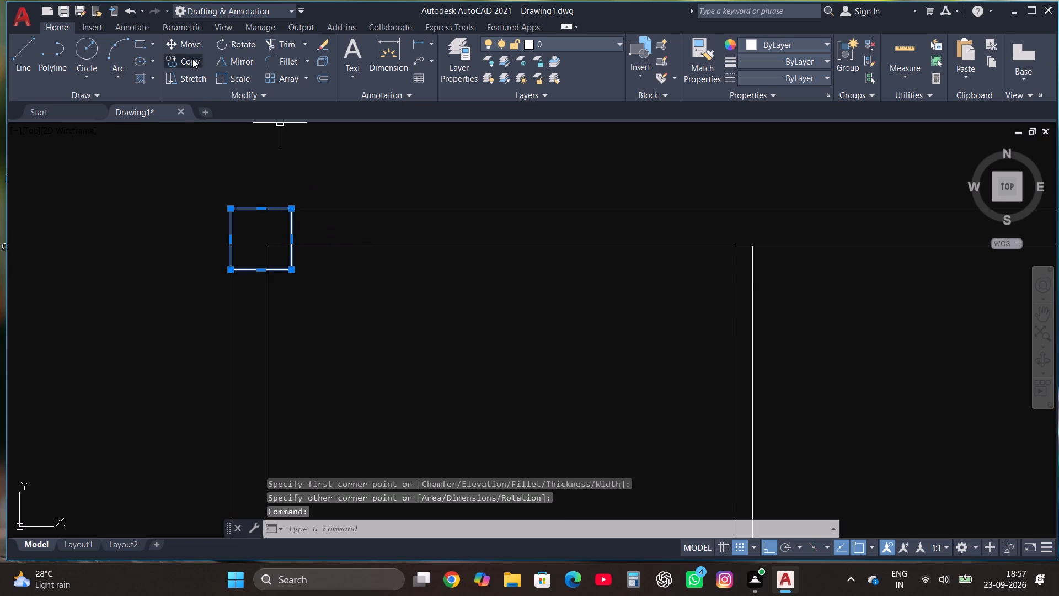
click(550, 533)
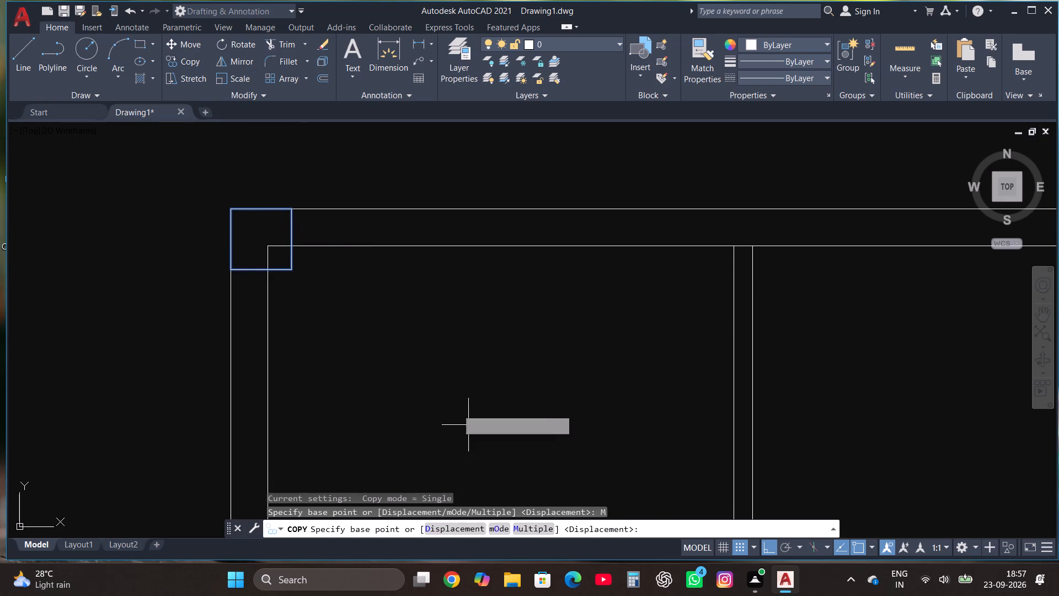
click(230, 211)
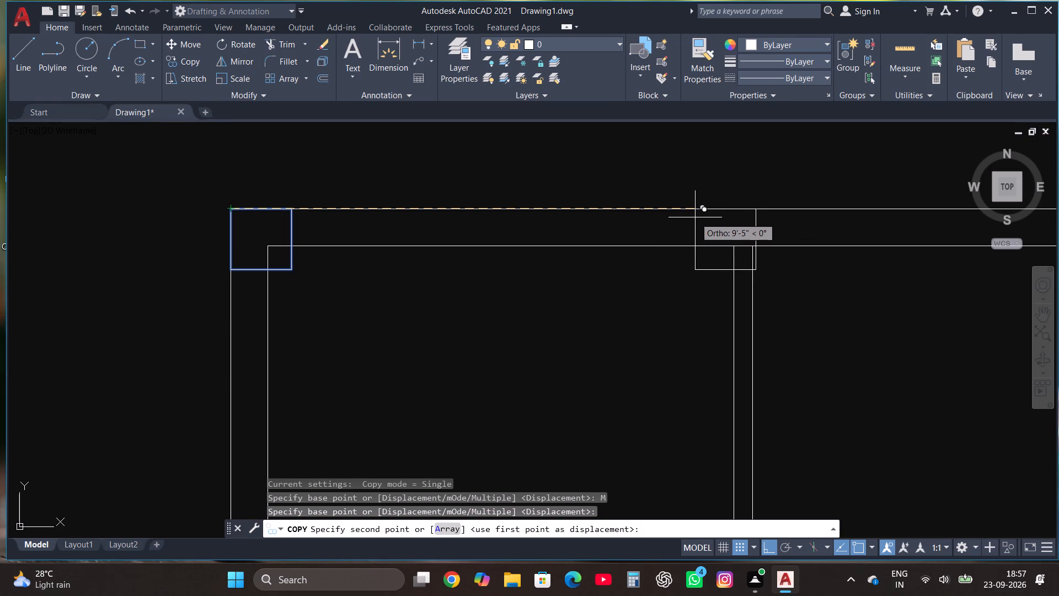
click(692, 217)
scroll(591, 262, down, 2)
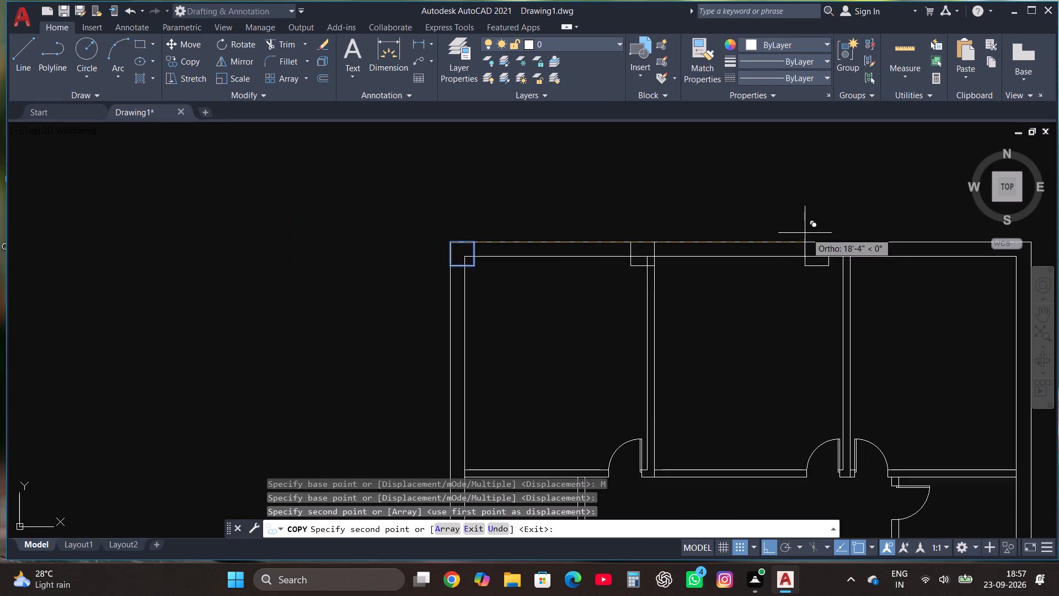
scroll(838, 240, up, 2)
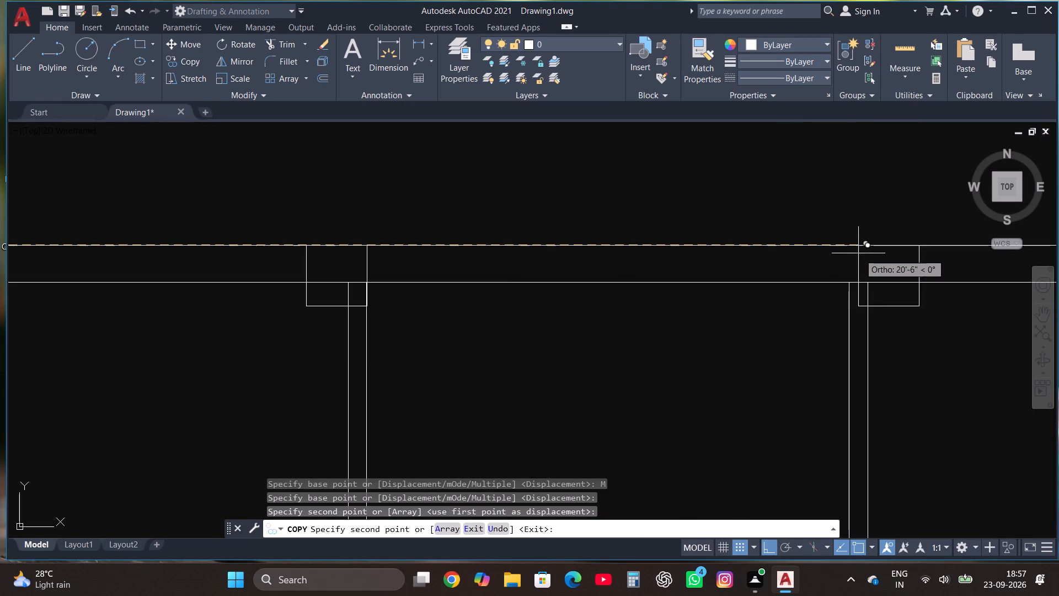
click(849, 248)
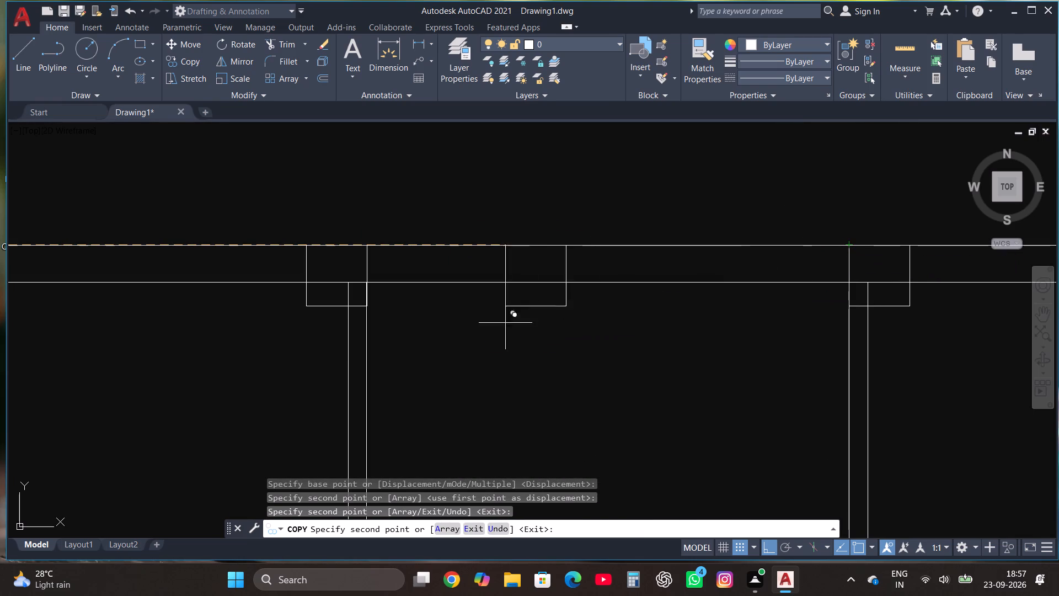
scroll(472, 328, down, 2)
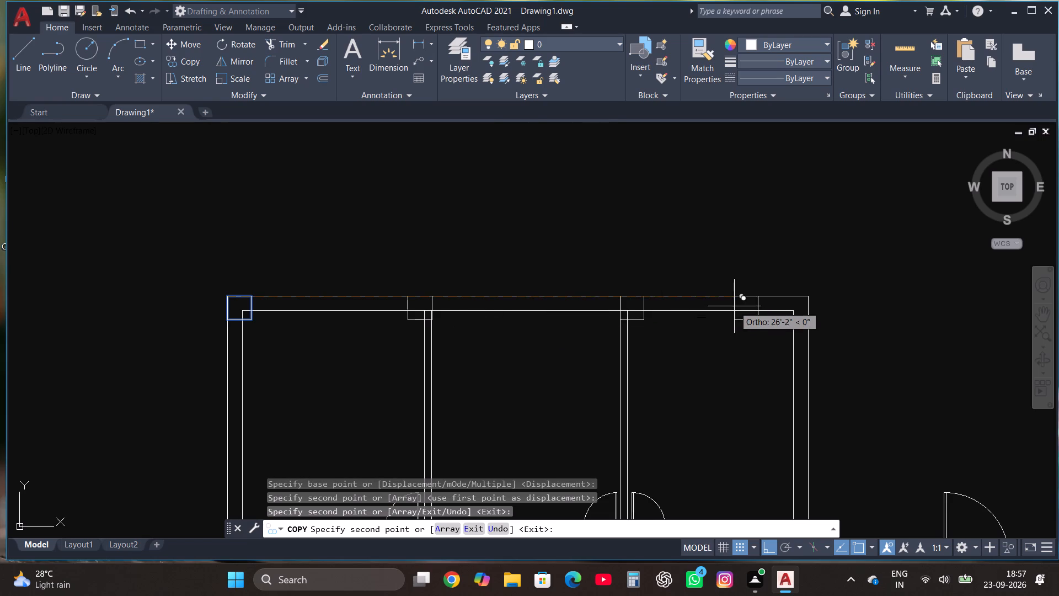
scroll(734, 306, up, 2)
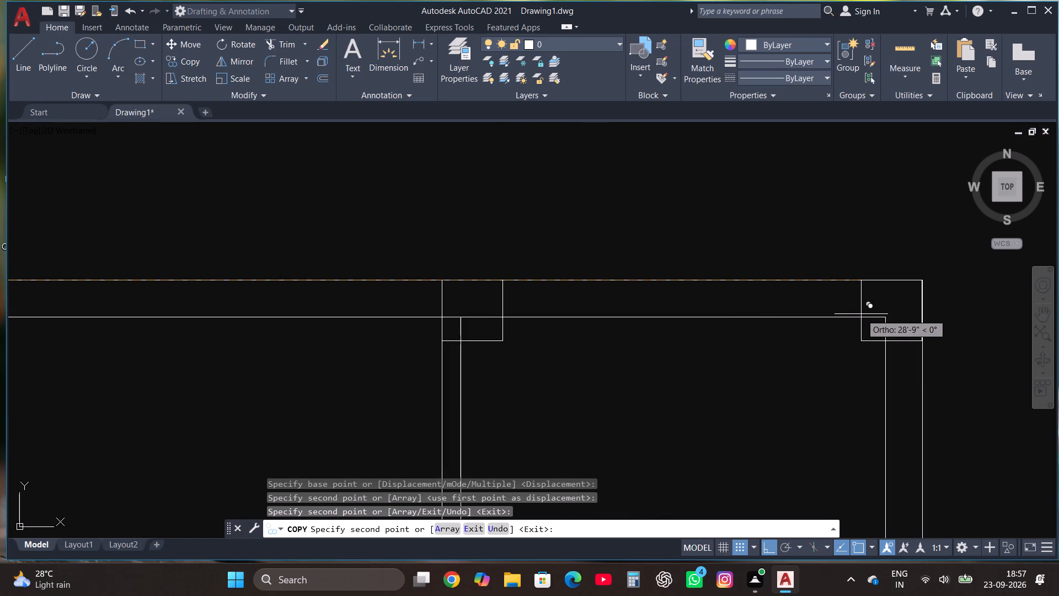
click(861, 314)
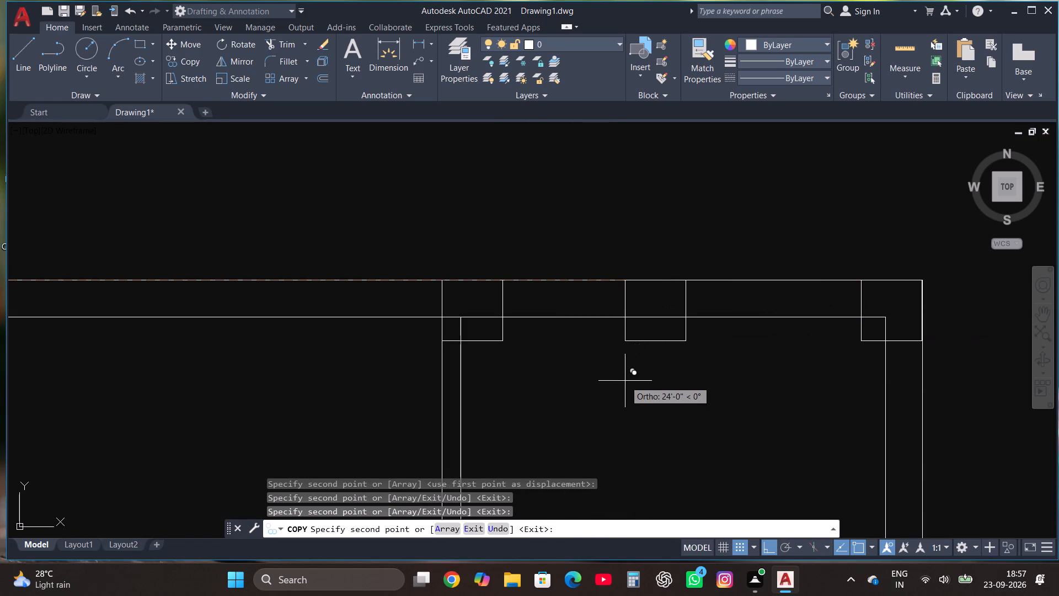
With Ortho off, copy the column to the left outer wall and the first partition's lower end, along the upper rooms' bottom wall.
key(F8)
scroll(610, 281, down, 4)
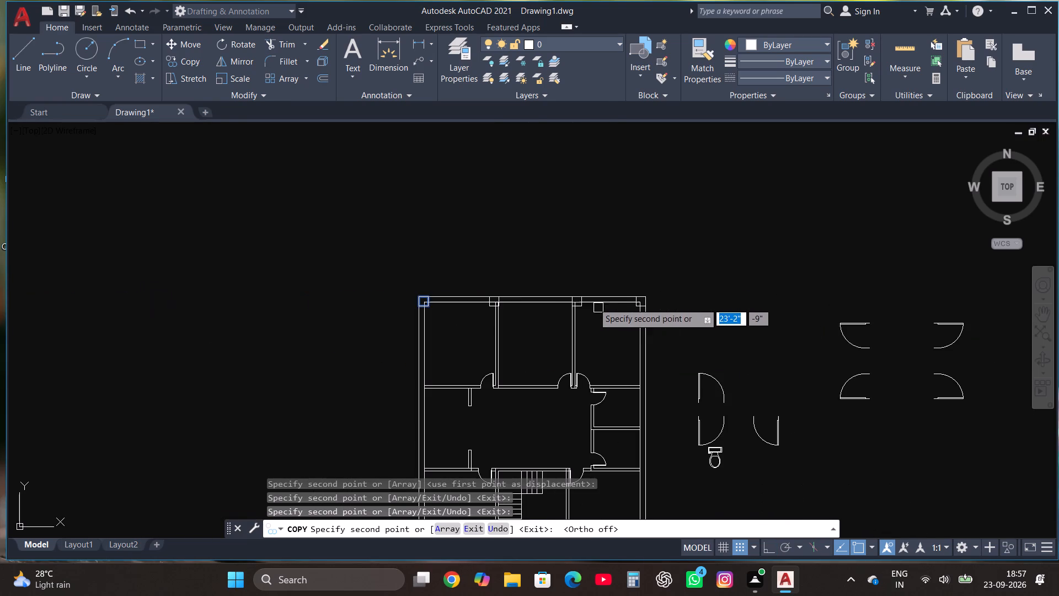
scroll(437, 393, up, 3)
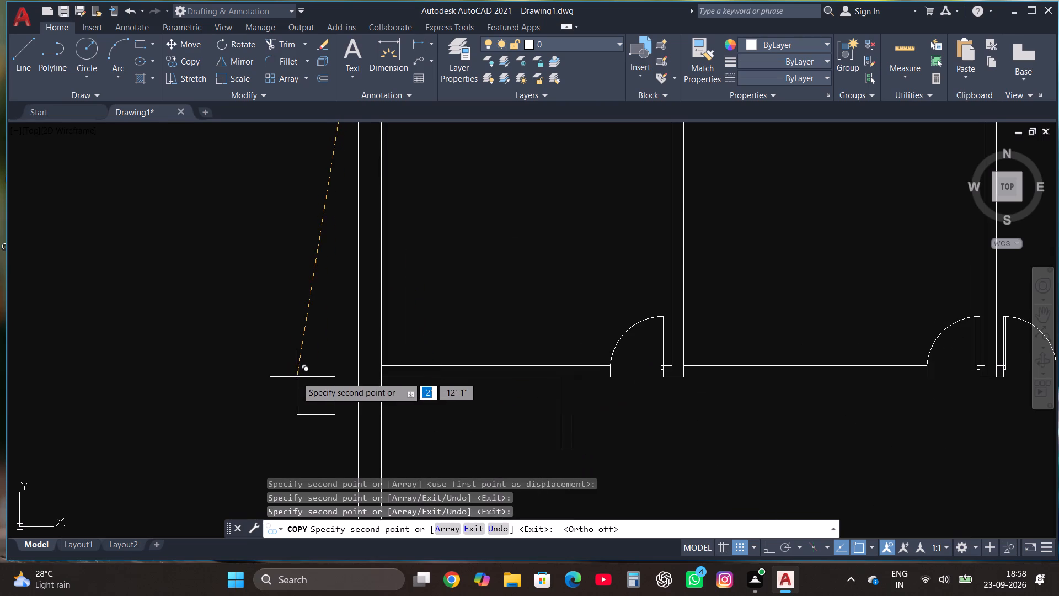
scroll(384, 368, up, 2)
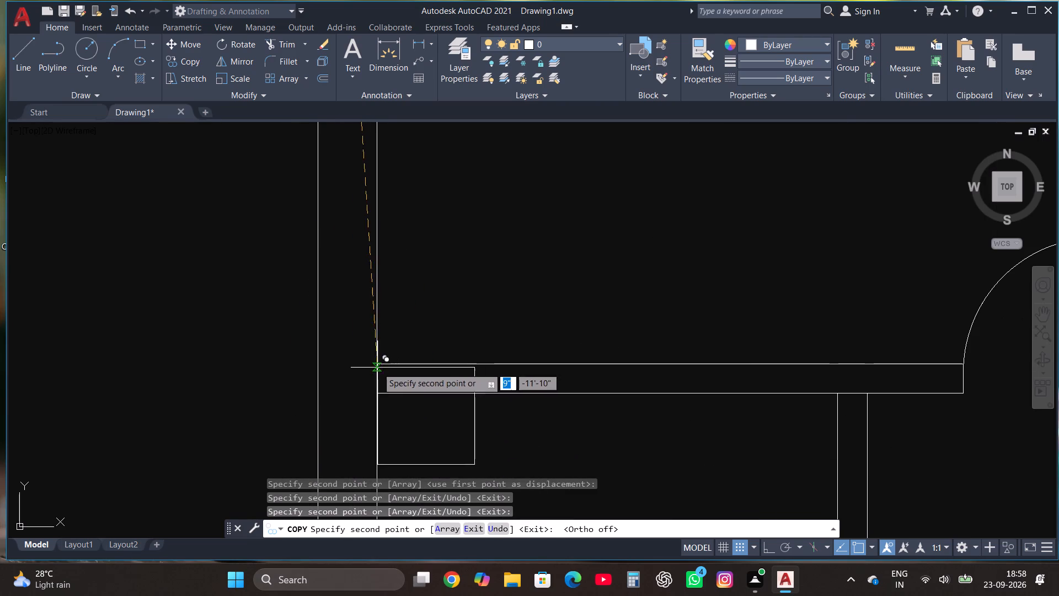
click(318, 297)
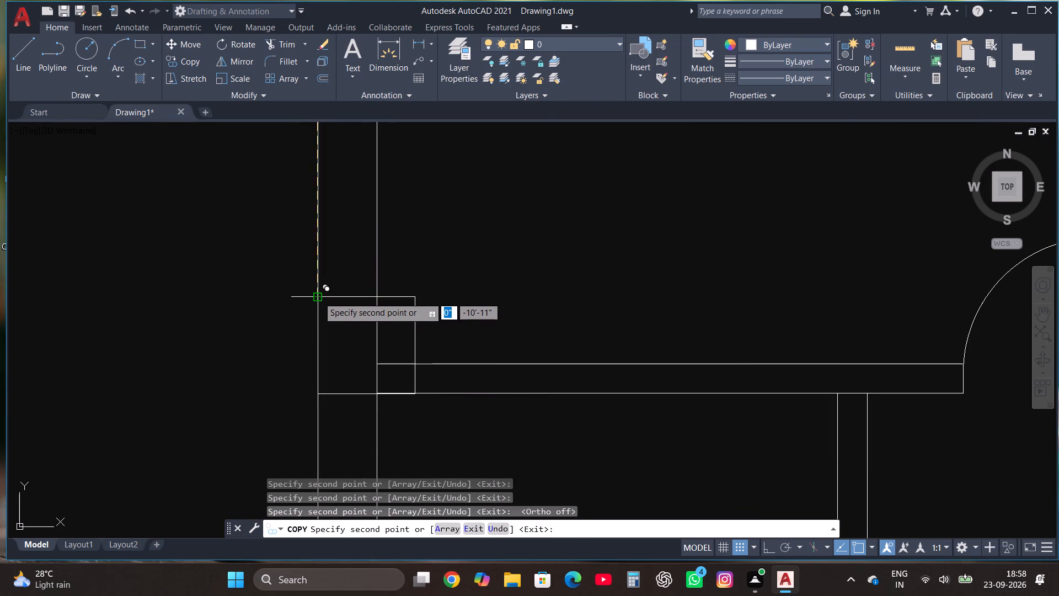
scroll(208, 316, down, 2)
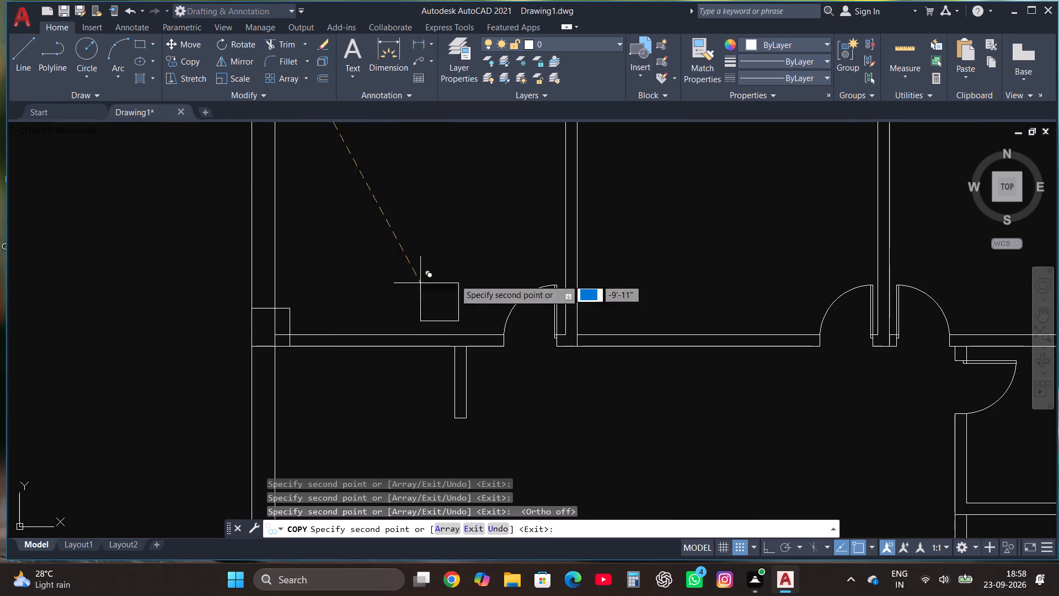
scroll(608, 300, up, 2)
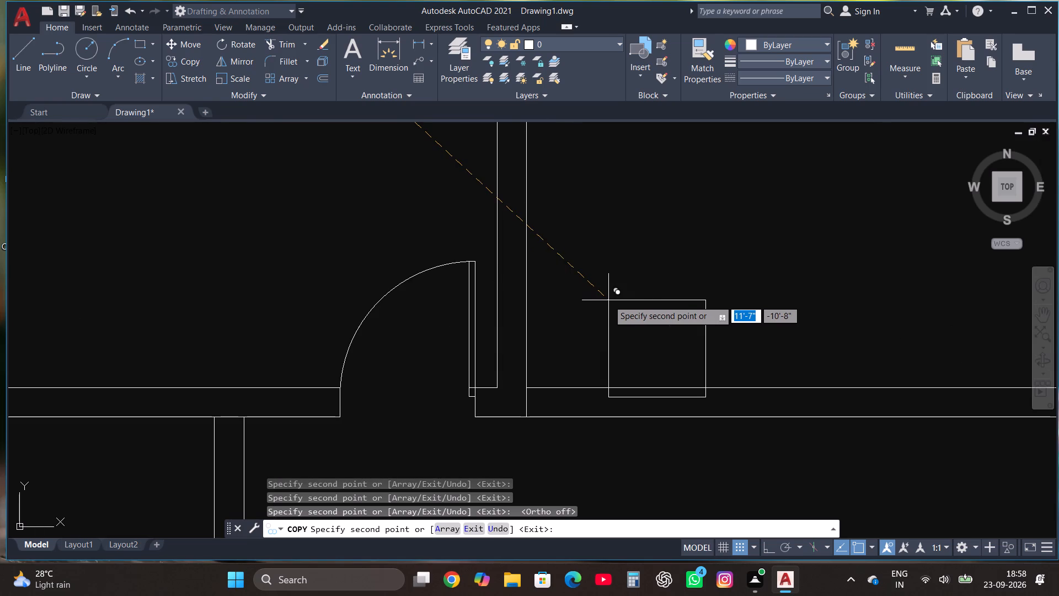
click(481, 321)
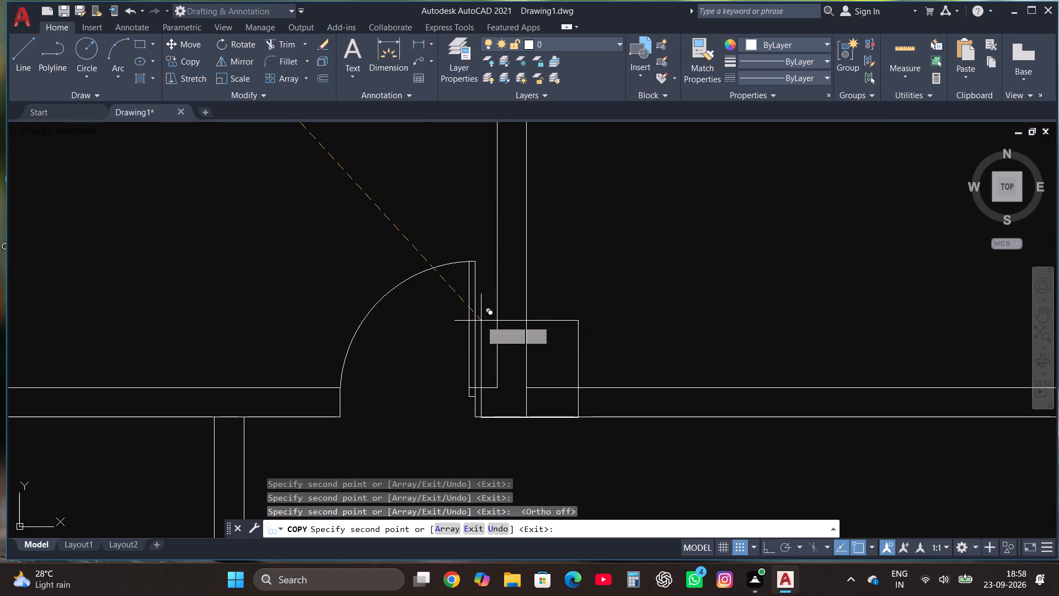
Copy the column onto the right outer wall where it meets the cross walls above and below the toilet blocks.
scroll(257, 306, down, 3)
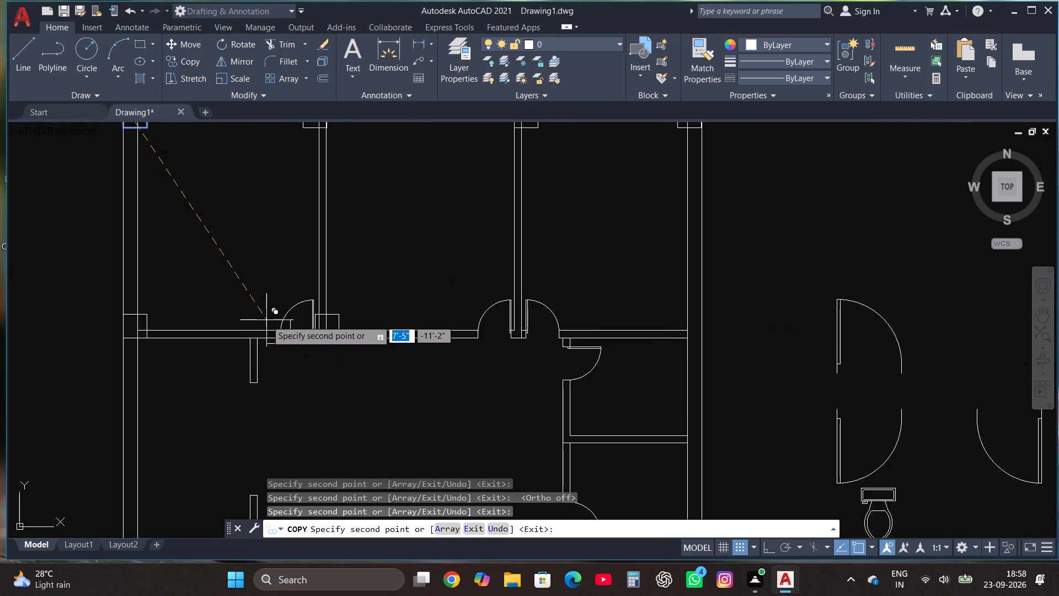
scroll(529, 307, up, 2)
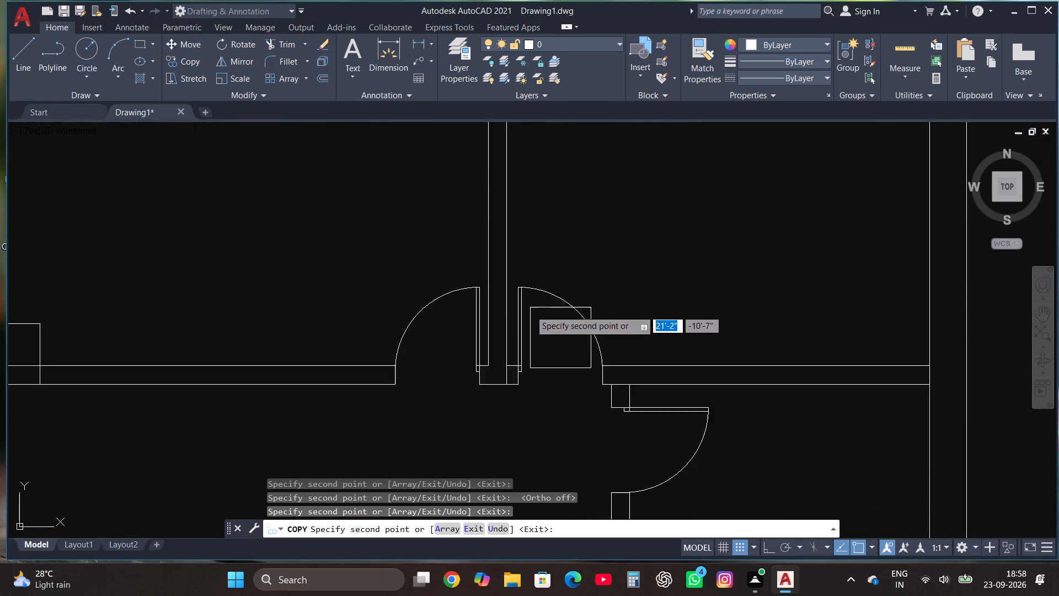
scroll(530, 311, up, 1)
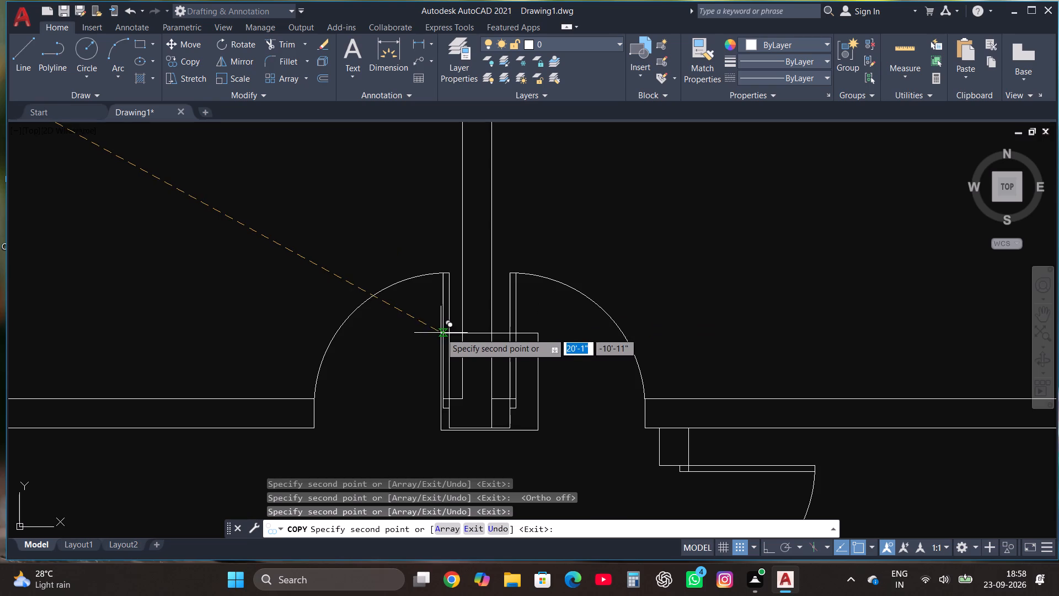
scroll(396, 315, down, 3)
scroll(615, 329, up, 1)
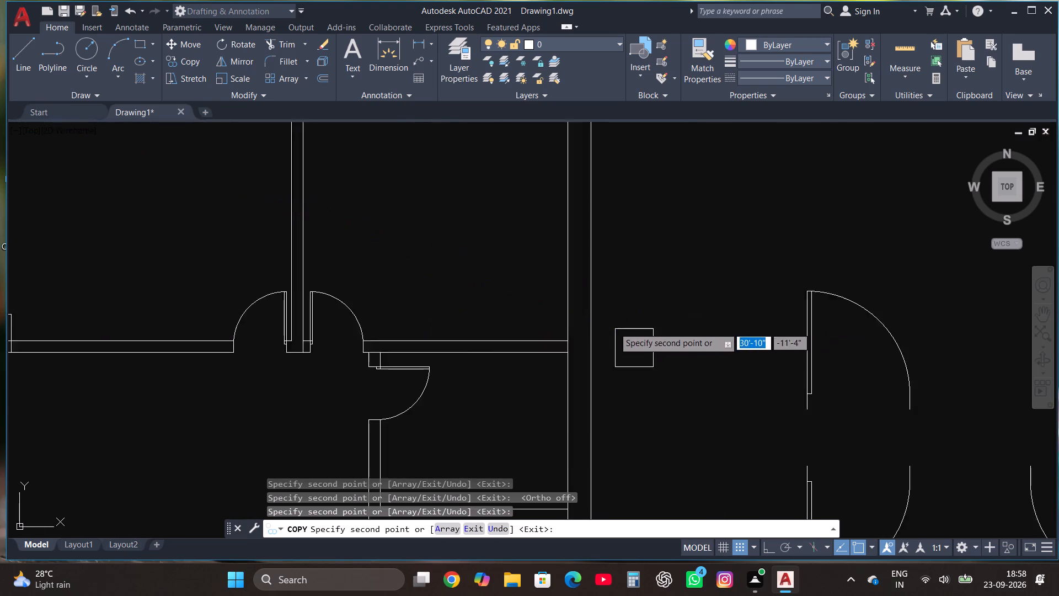
scroll(612, 327, up, 1)
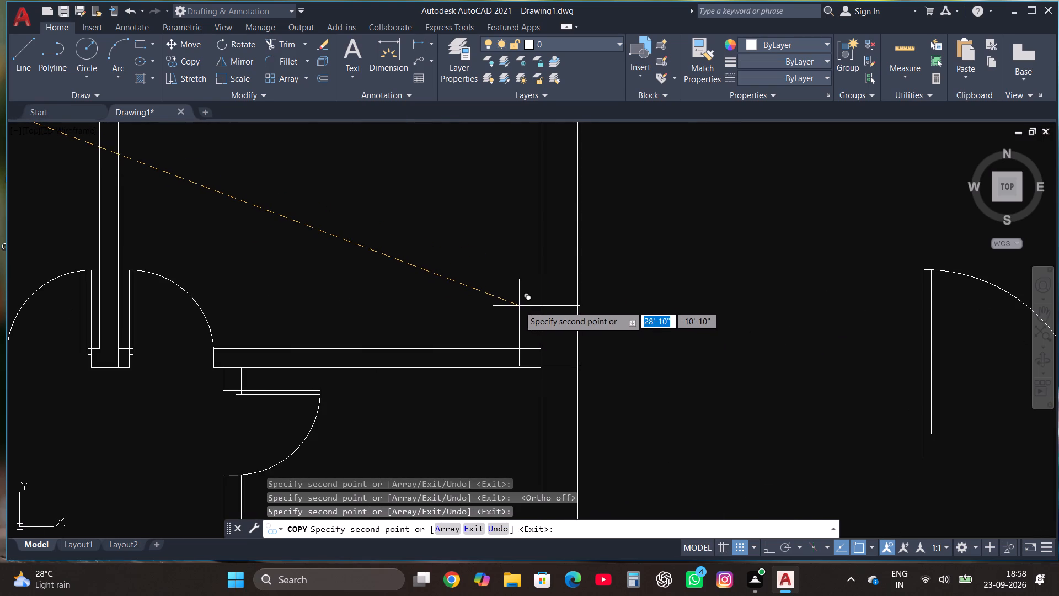
click(518, 306)
scroll(520, 240, down, 2)
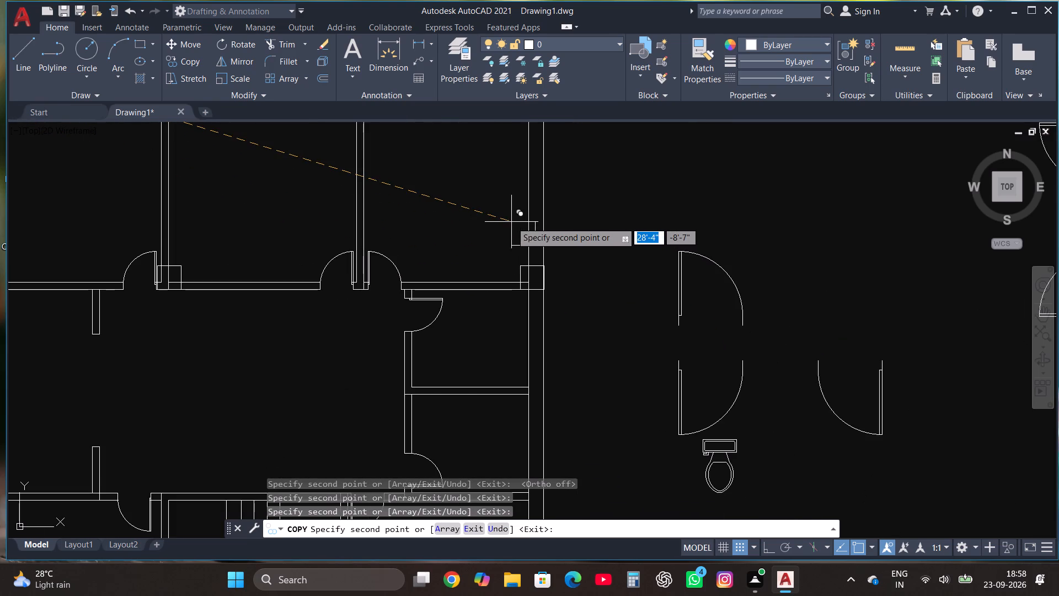
scroll(511, 231, down, 1)
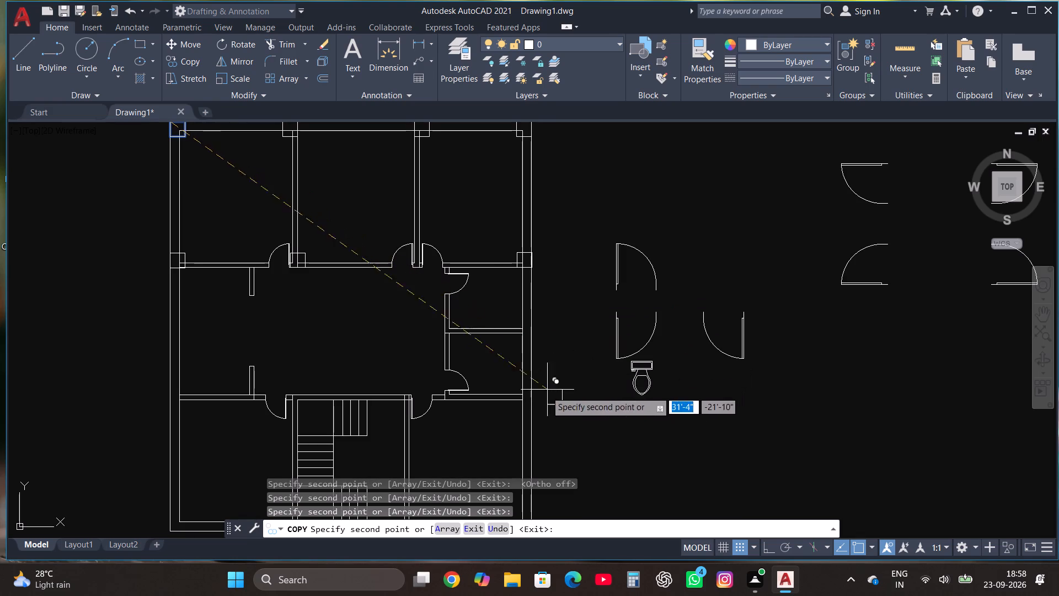
scroll(521, 429, up, 2)
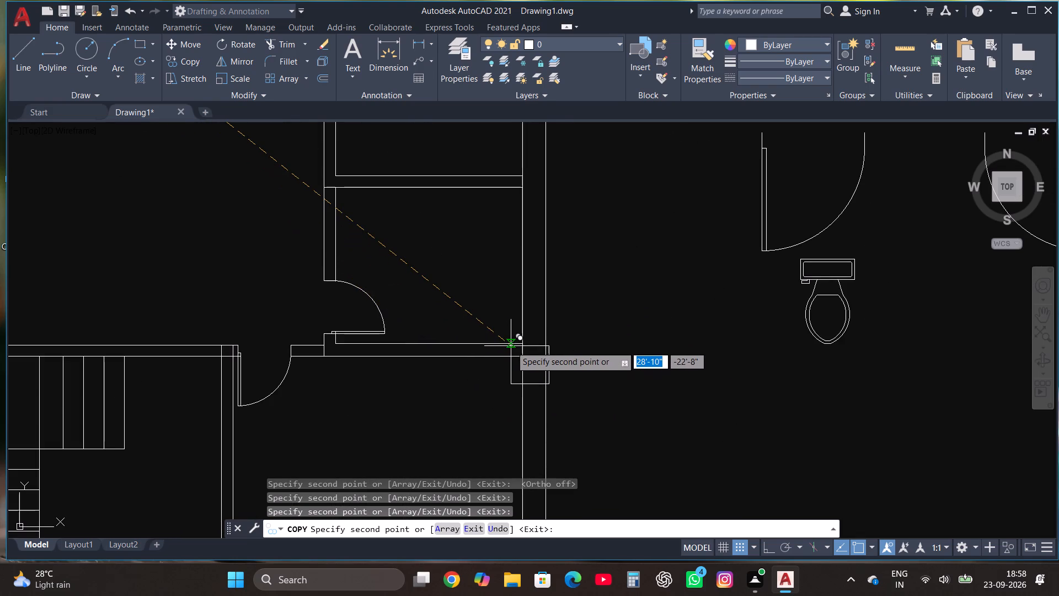
click(507, 345)
Copy the column to the building's lower-right corner and to the bottom and top ends of the staircase's right partition.
scroll(543, 269, down, 4)
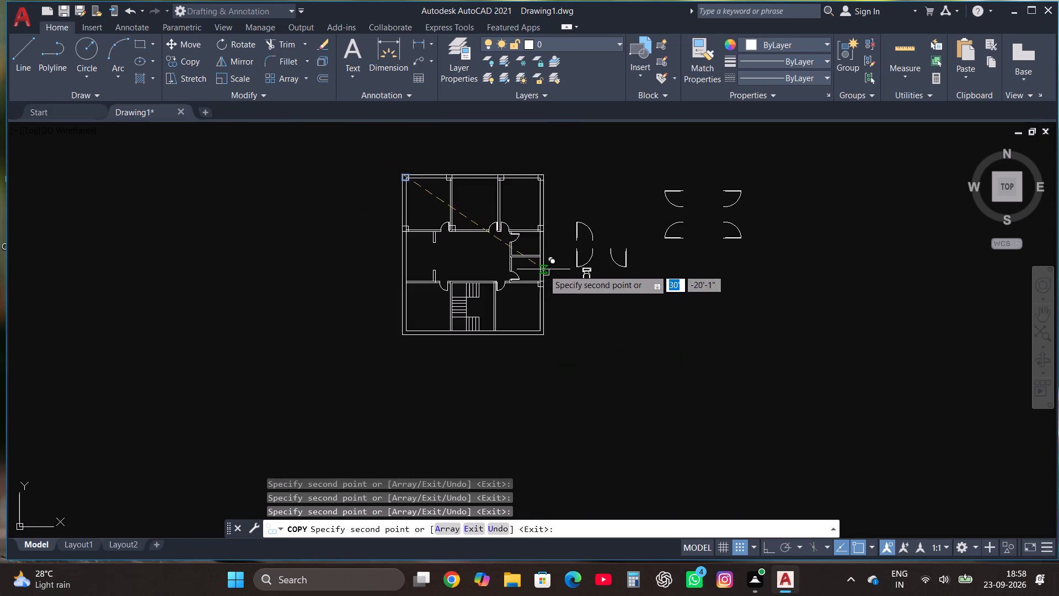
scroll(535, 316, up, 3)
scroll(547, 362, up, 2)
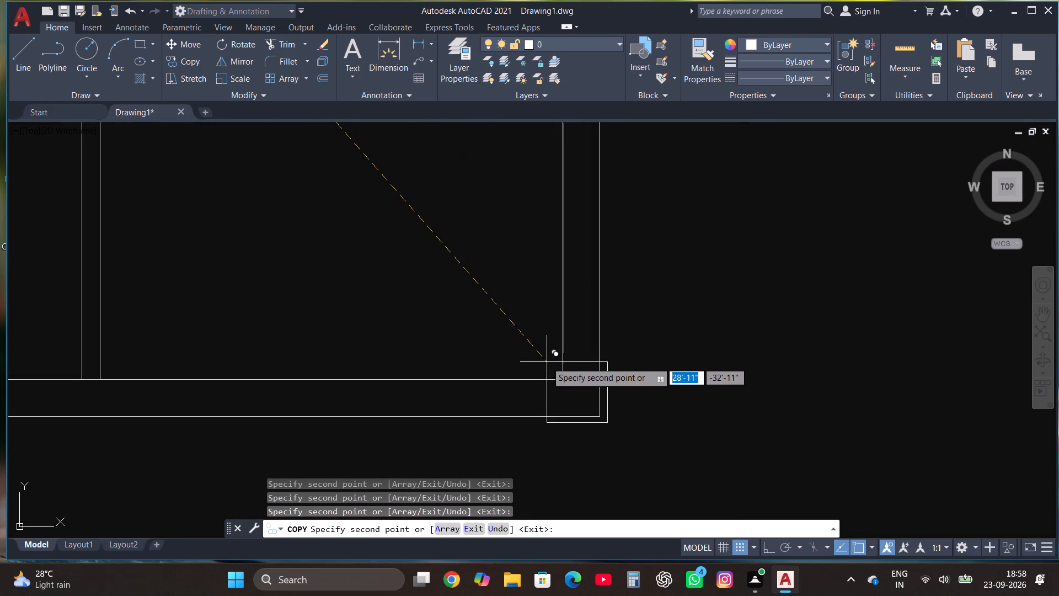
click(539, 358)
scroll(549, 316, down, 1)
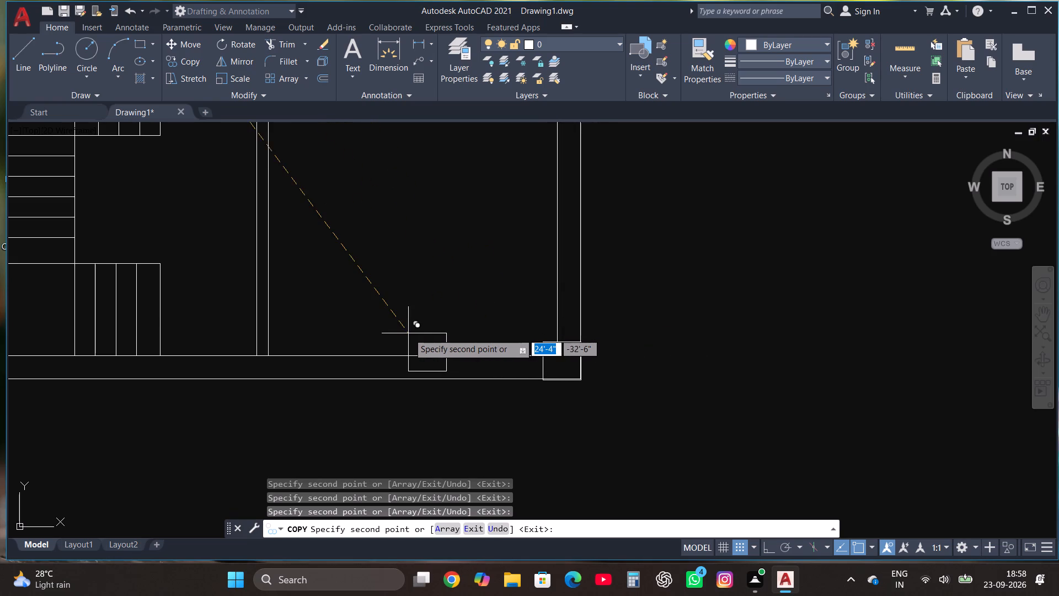
scroll(265, 345, up, 2)
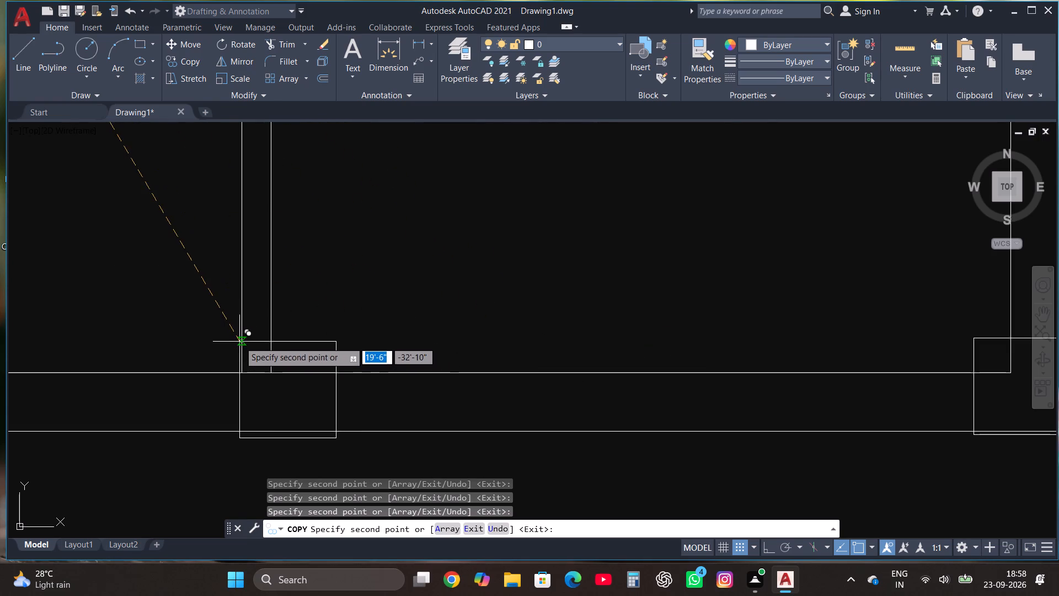
click(241, 335)
scroll(518, 274, down, 3)
scroll(477, 342, down, 2)
scroll(475, 240, up, 4)
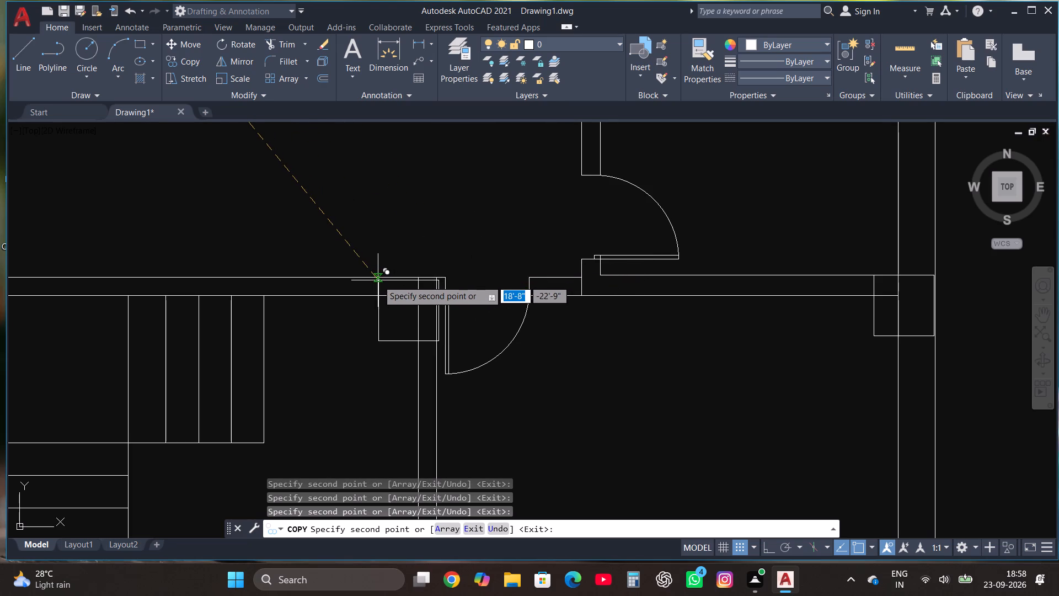
click(377, 275)
Copy the column to the bottom end of the staircase's left partition and the building's lower-left corner.
scroll(556, 201, down, 3)
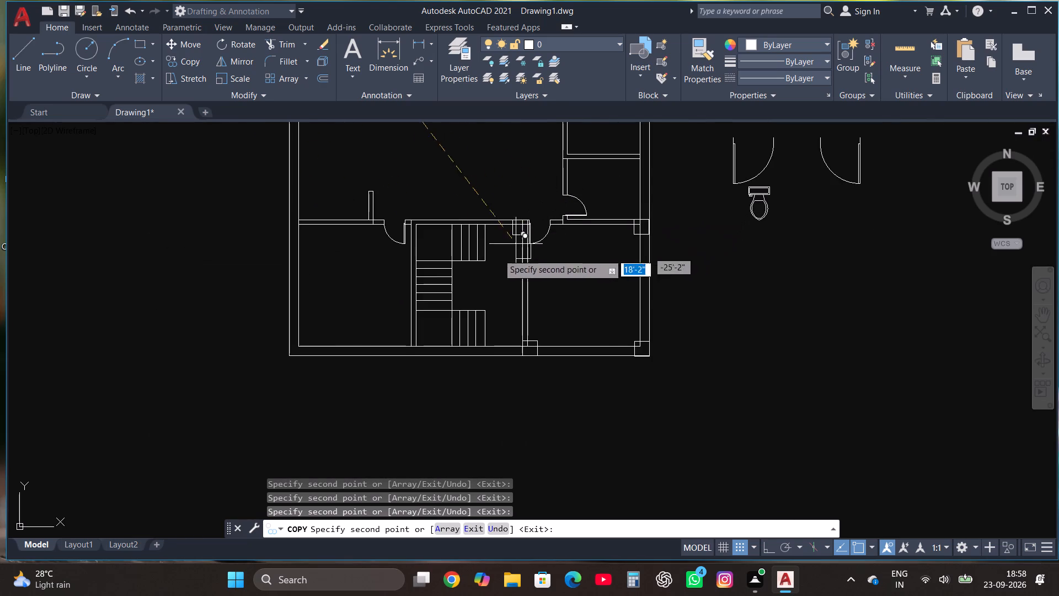
scroll(407, 336, up, 2)
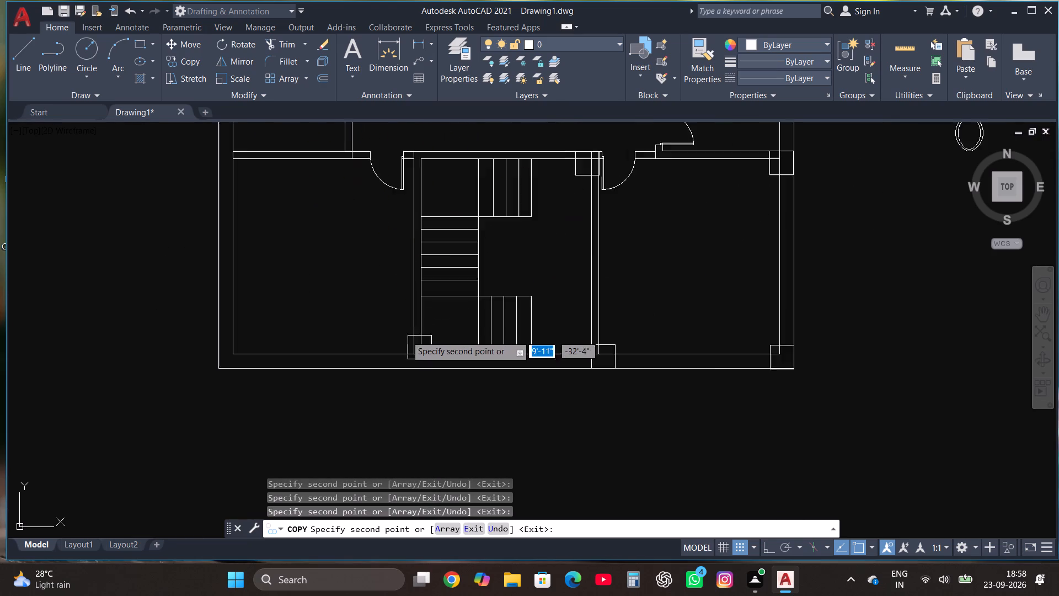
scroll(404, 336, up, 2)
click(372, 373)
scroll(745, 234, down, 4)
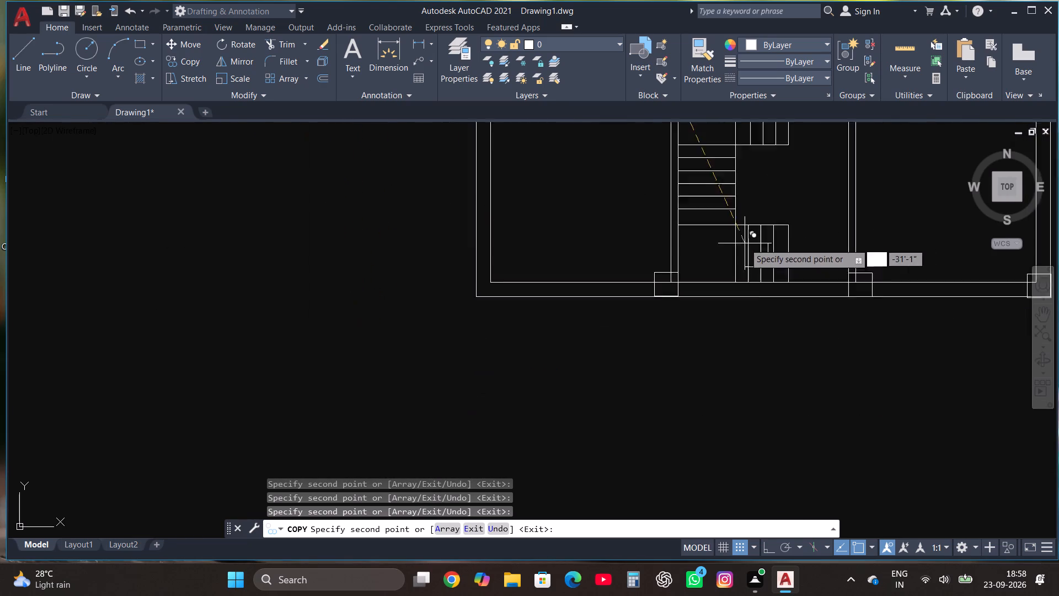
scroll(636, 251, up, 3)
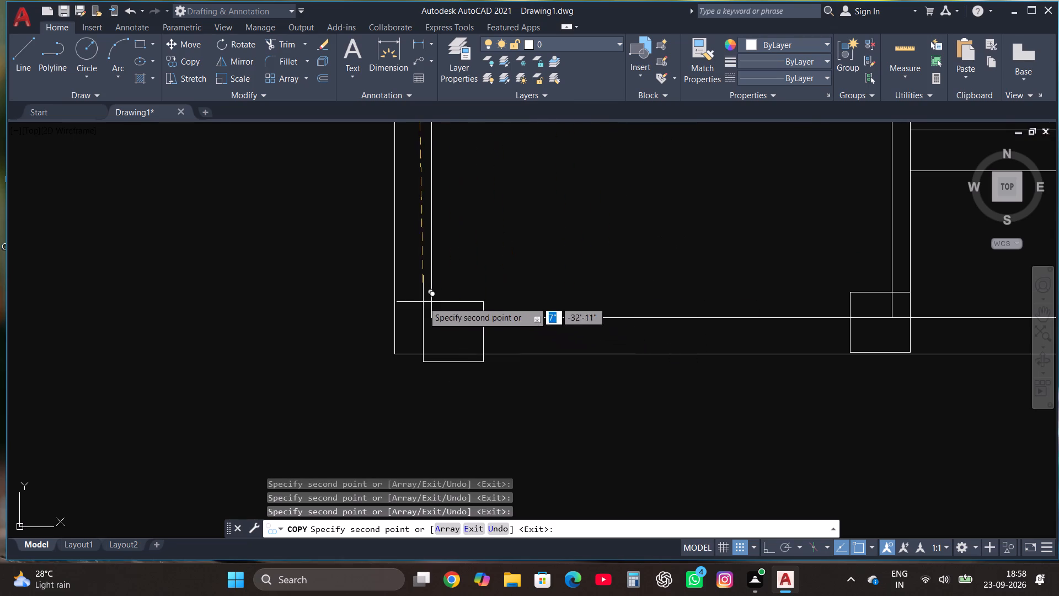
click(395, 292)
Copy the column to the left outer wall at the cross wall above the lower-left room and to the staircase's left partition top.
scroll(463, 403, down, 3)
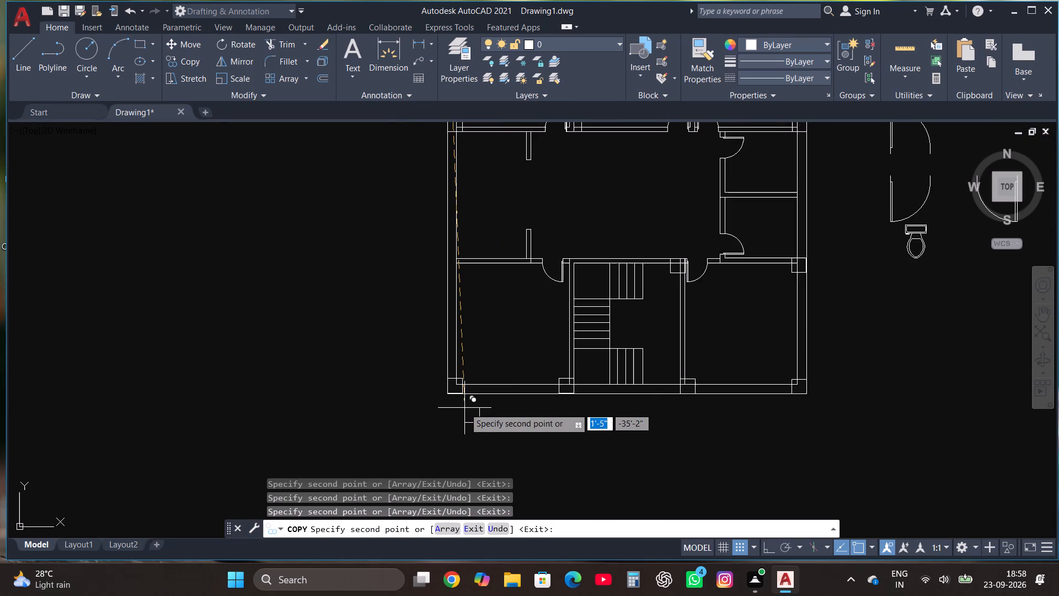
scroll(467, 227, up, 3)
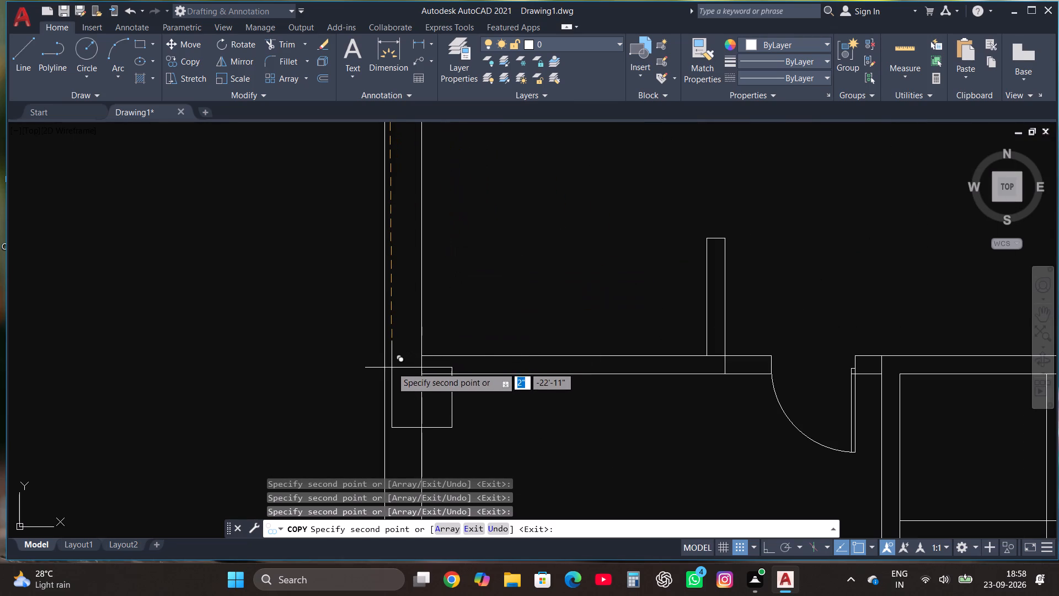
click(386, 359)
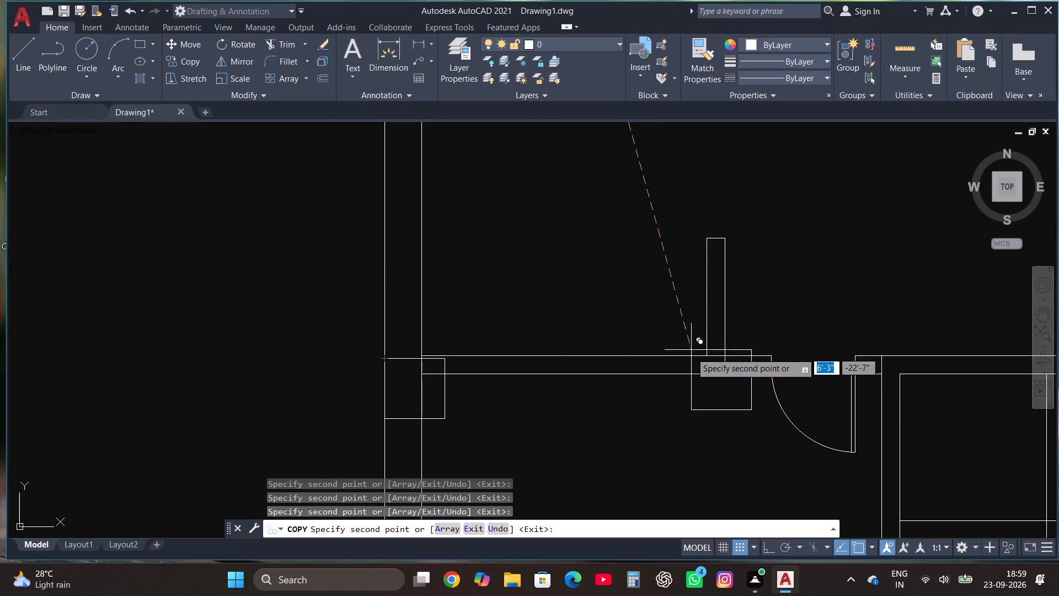
scroll(634, 344, down, 1)
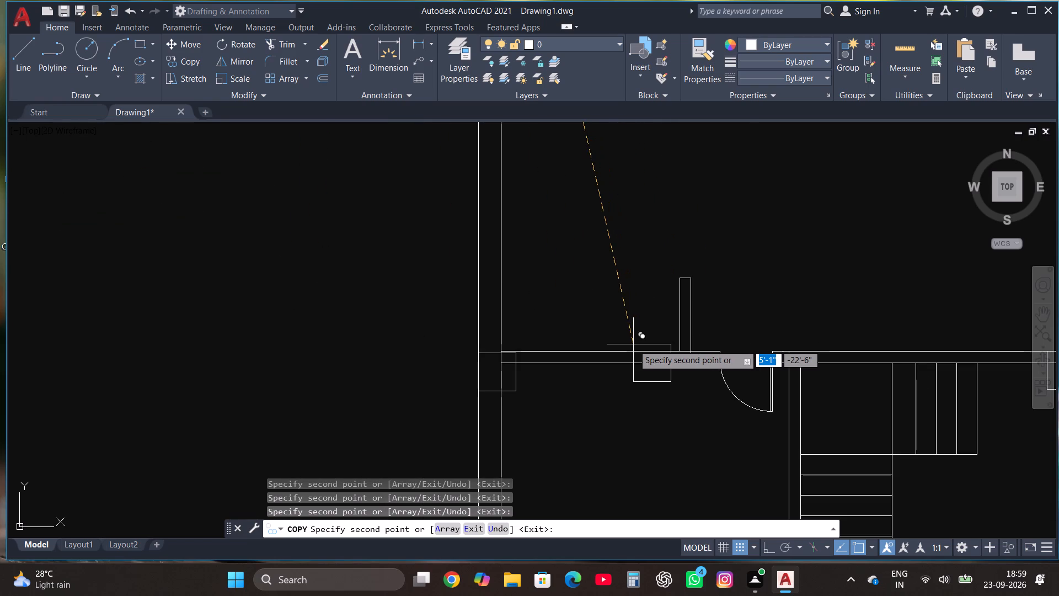
scroll(633, 344, down, 1)
scroll(768, 353, up, 2)
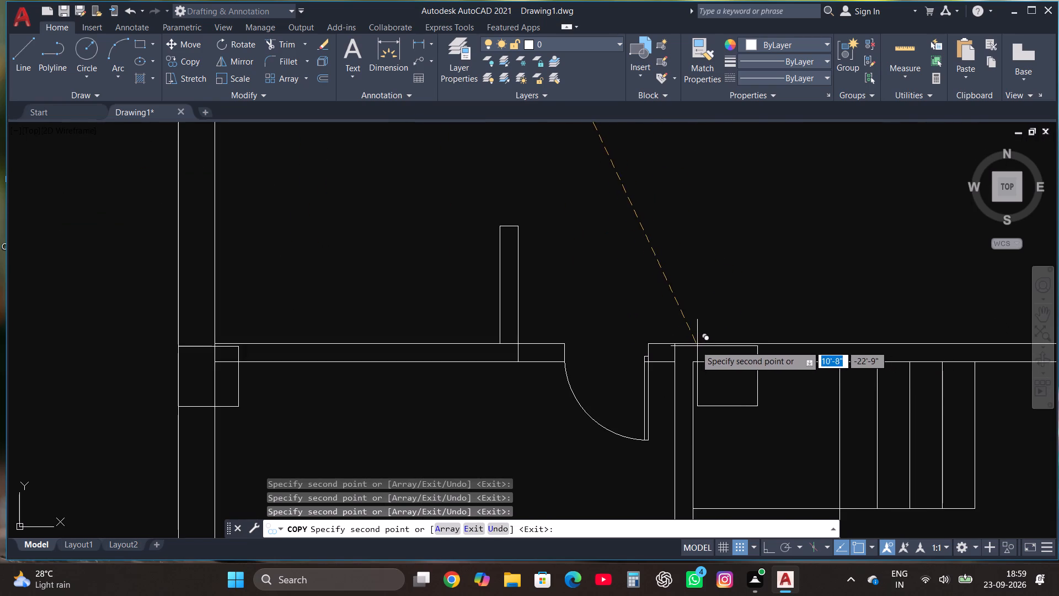
click(674, 344)
Copy the column to the bottom end of the staircase's left partition, aligned with that partition's left face.
scroll(492, 268, down, 4)
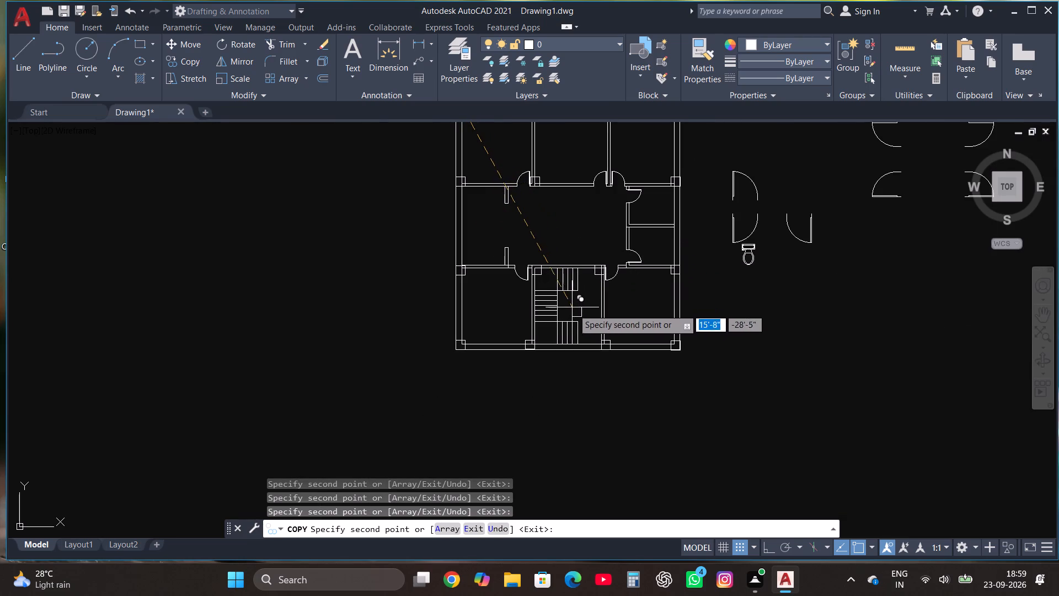
scroll(546, 344, up, 3)
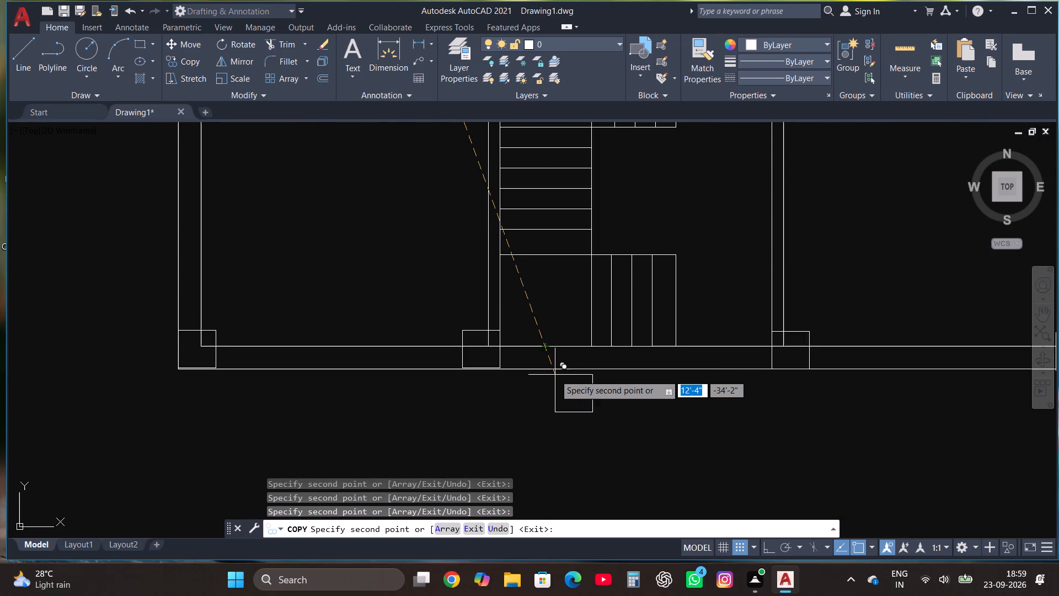
scroll(555, 378, down, 3)
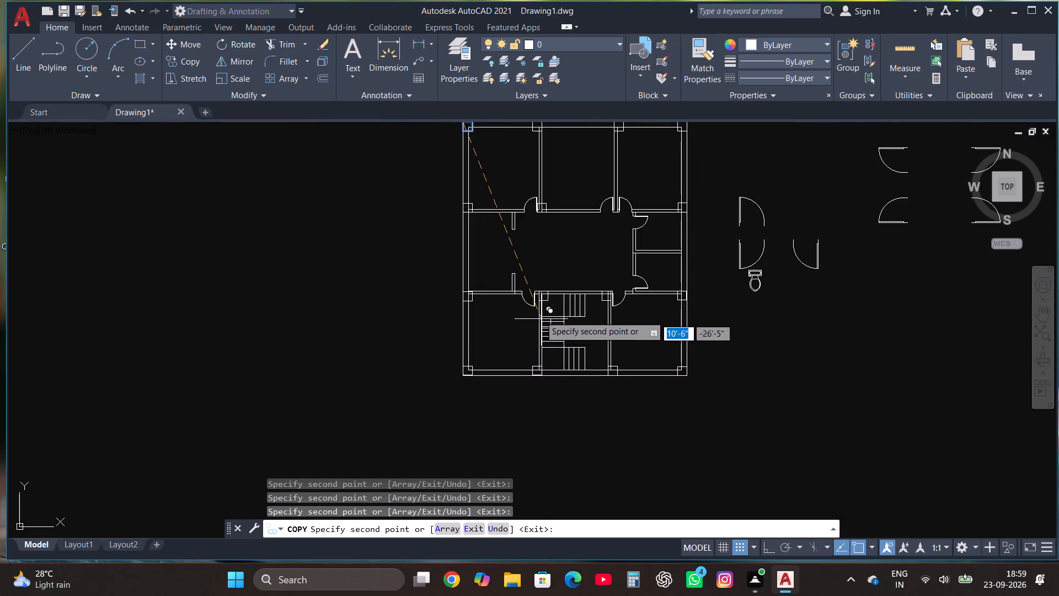
scroll(546, 276, up, 1)
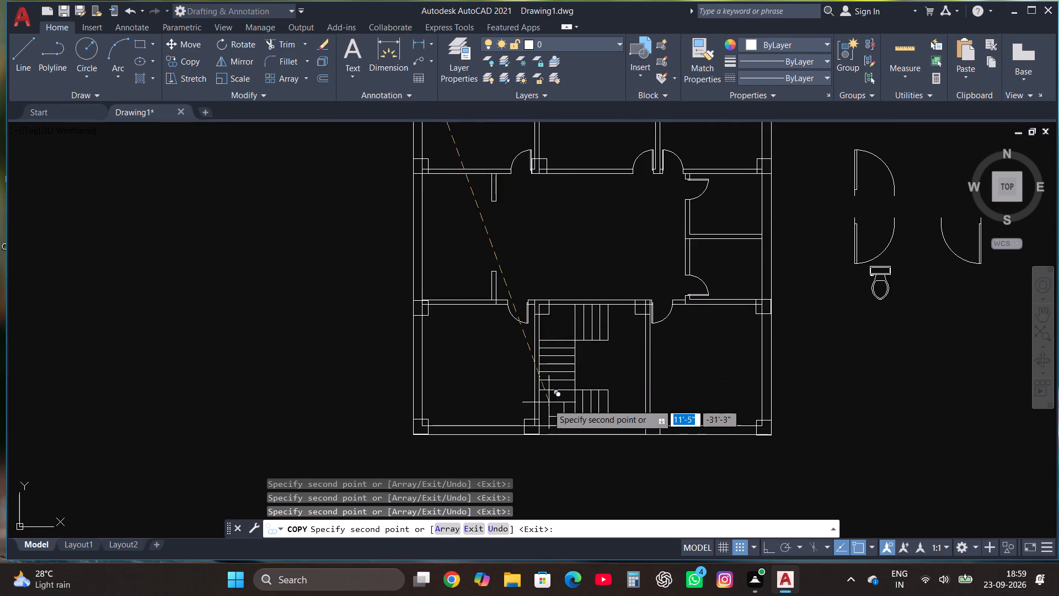
scroll(539, 422, up, 3)
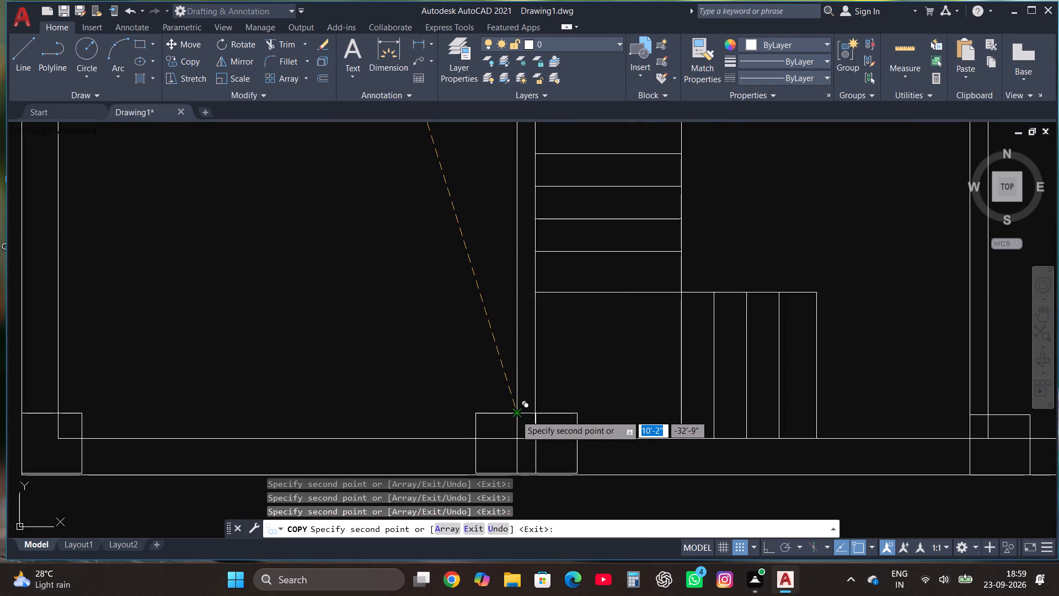
click(516, 415)
Copy the column around the second upper partition's lower end, between the two facing doors, and finish copying.
scroll(553, 376, down, 4)
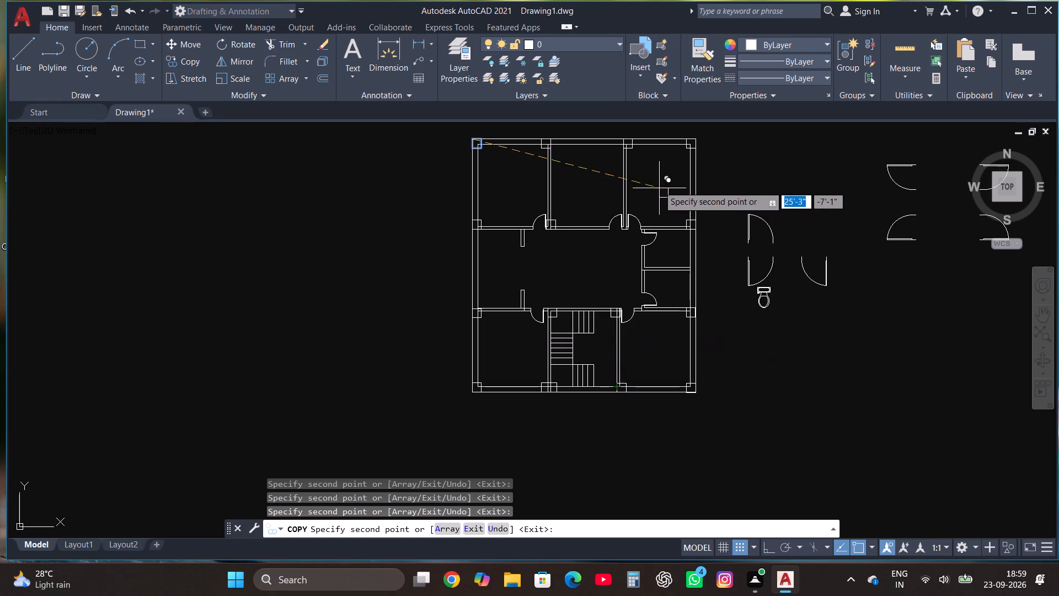
scroll(629, 216, up, 4)
scroll(580, 261, up, 2)
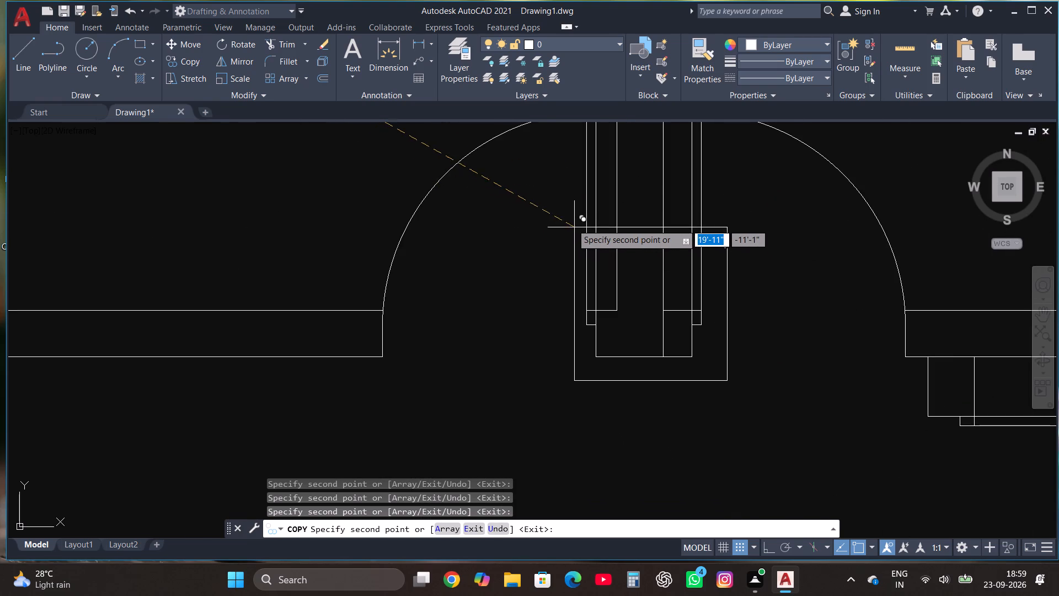
click(571, 213)
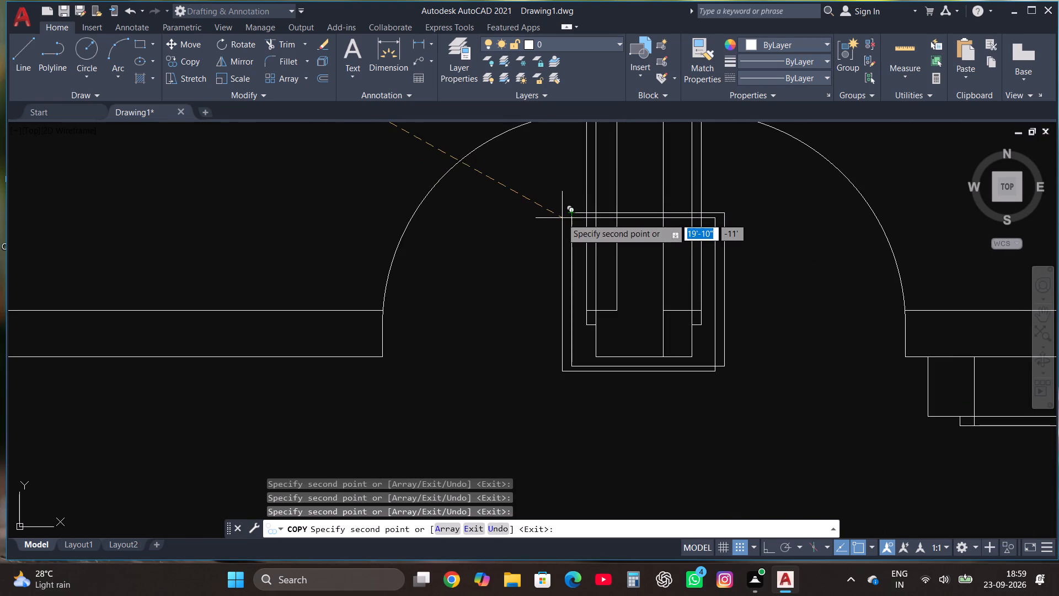
key(Escape)
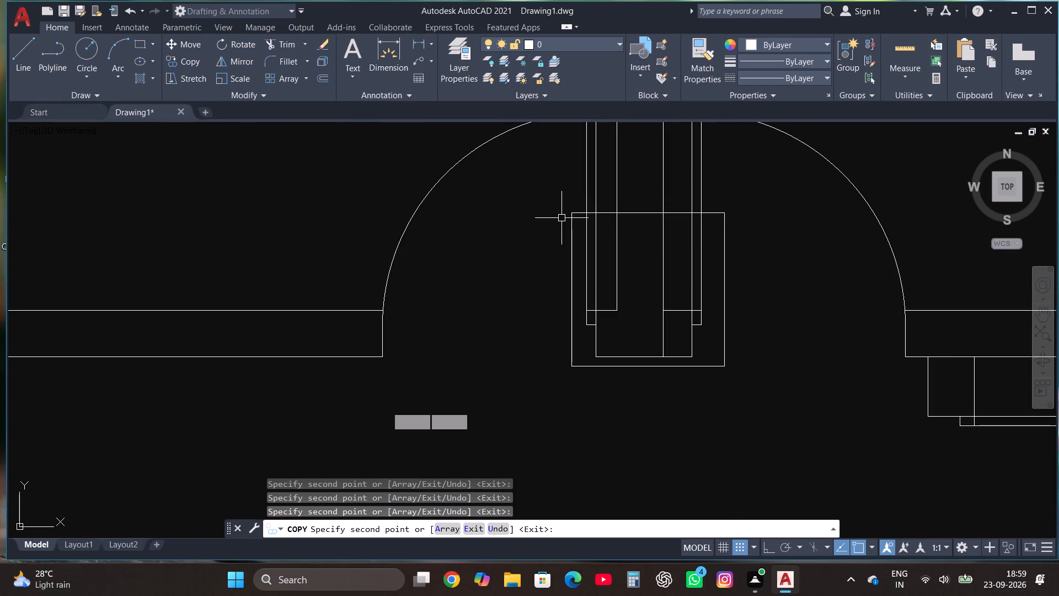
Save the drawing in the Downloads folder as 5BHK, in AutoCAD 2018 Drawing format.
key(ctrl+s)
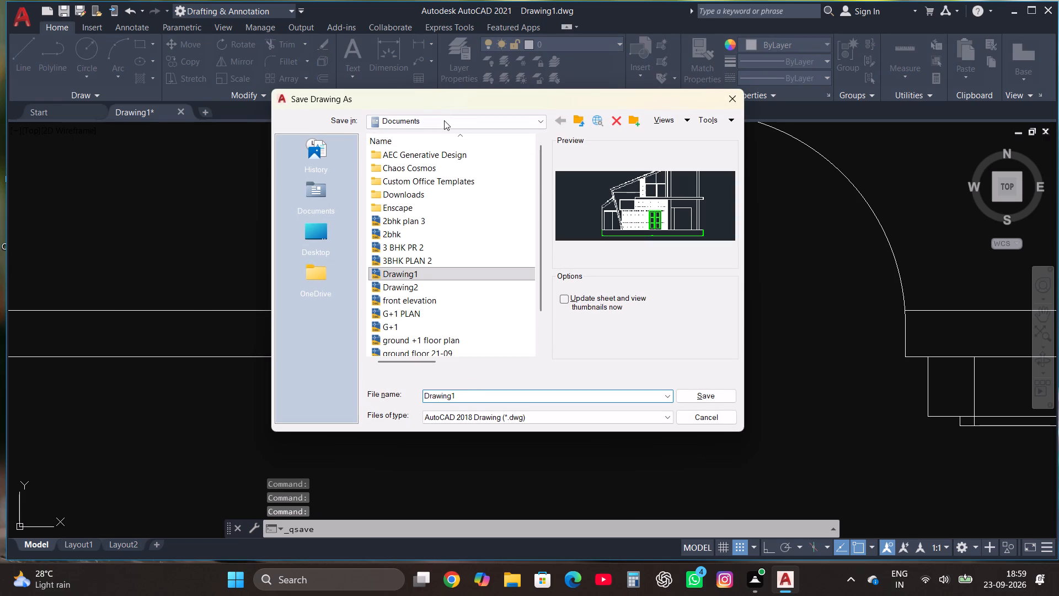
click(444, 120)
click(436, 286)
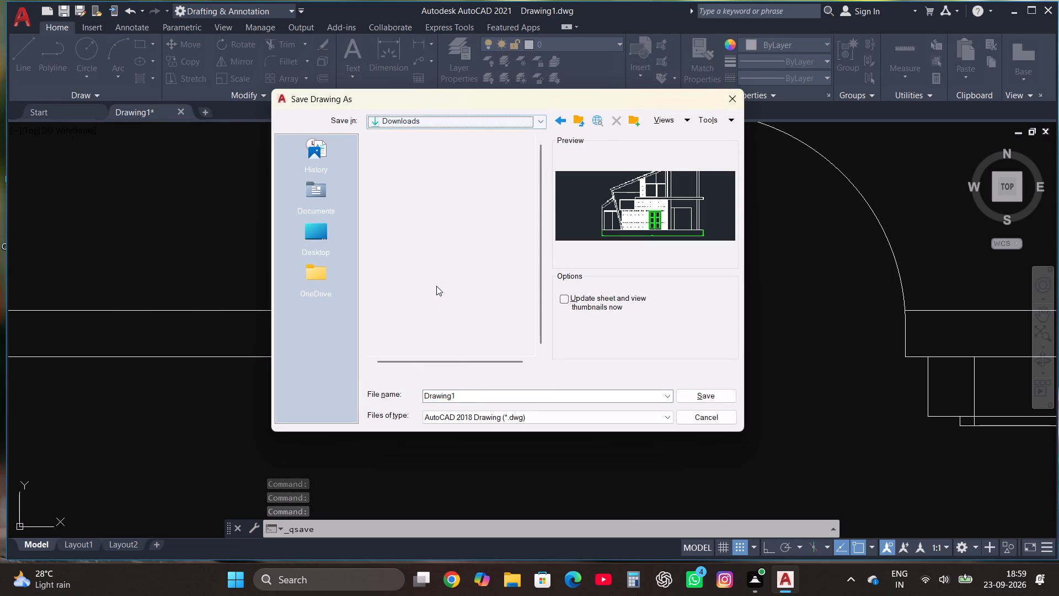
click(472, 395)
key(5)
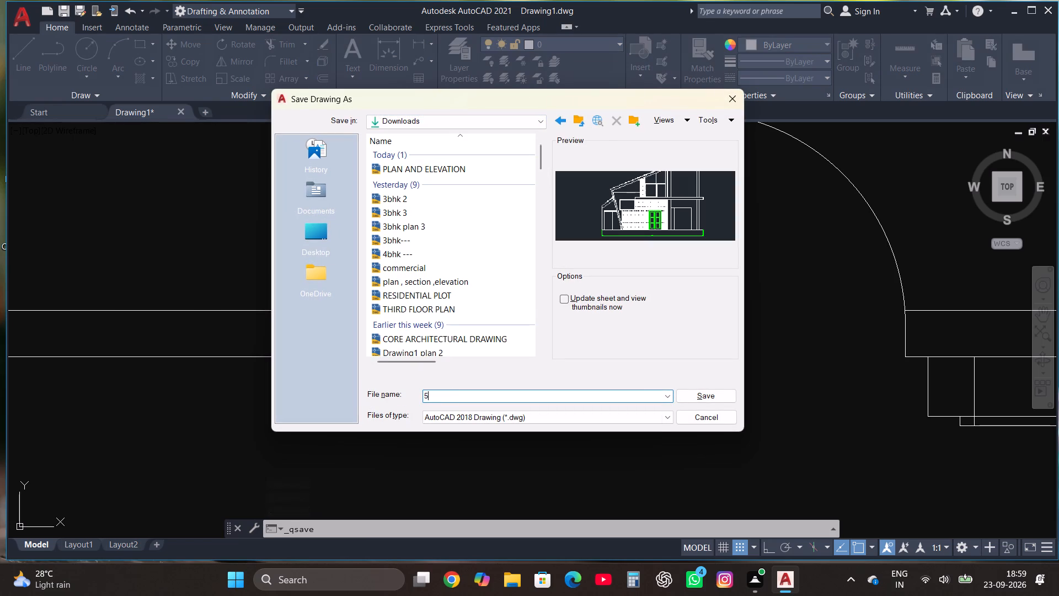
text(BHK)
click(688, 397)
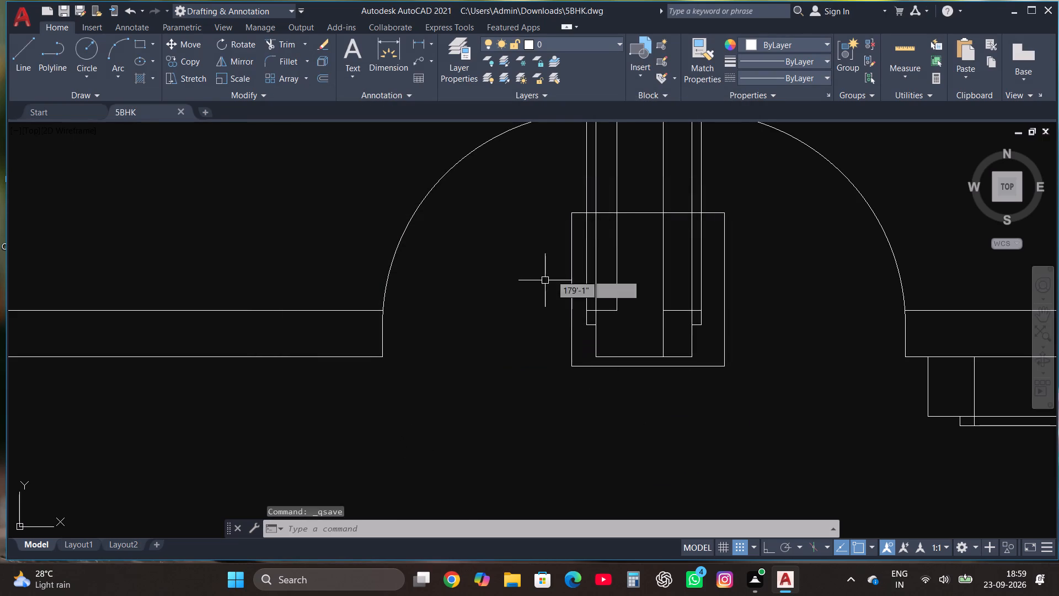
Scale the column between the two facing doors down freehand to about half its size.
click(571, 241)
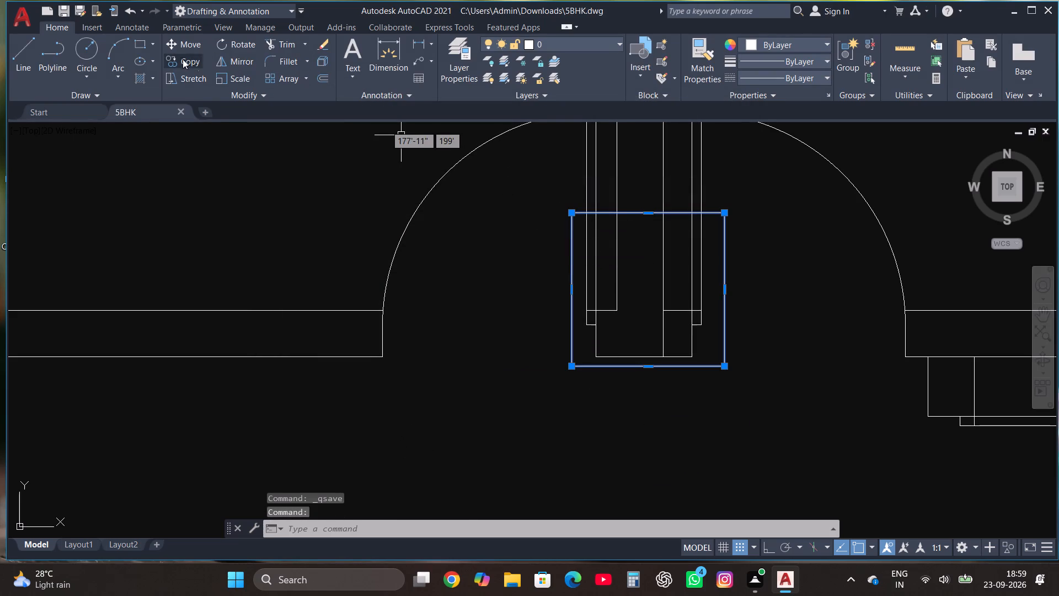
click(239, 76)
click(630, 343)
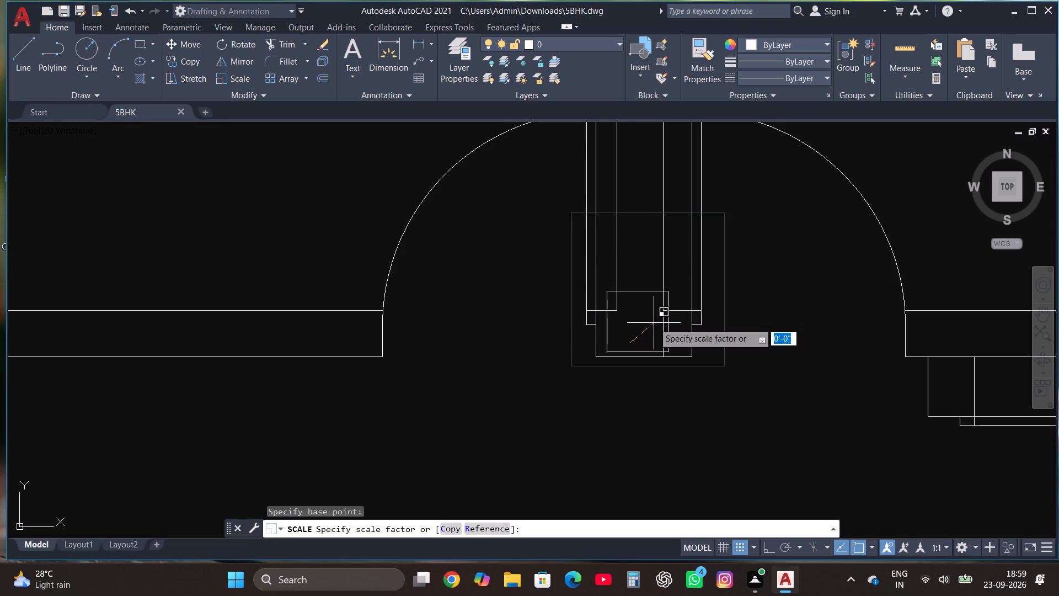
click(665, 321)
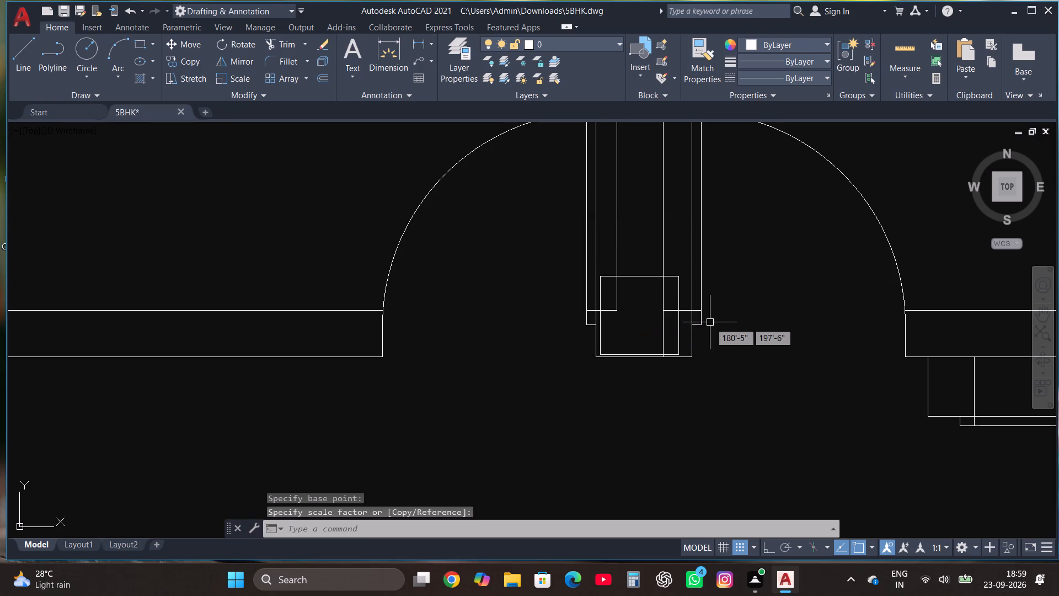
Move the reduced column by its bottom midpoint onto the bottom edge of the wall end between the two doors.
scroll(710, 322, up, 2)
click(629, 311)
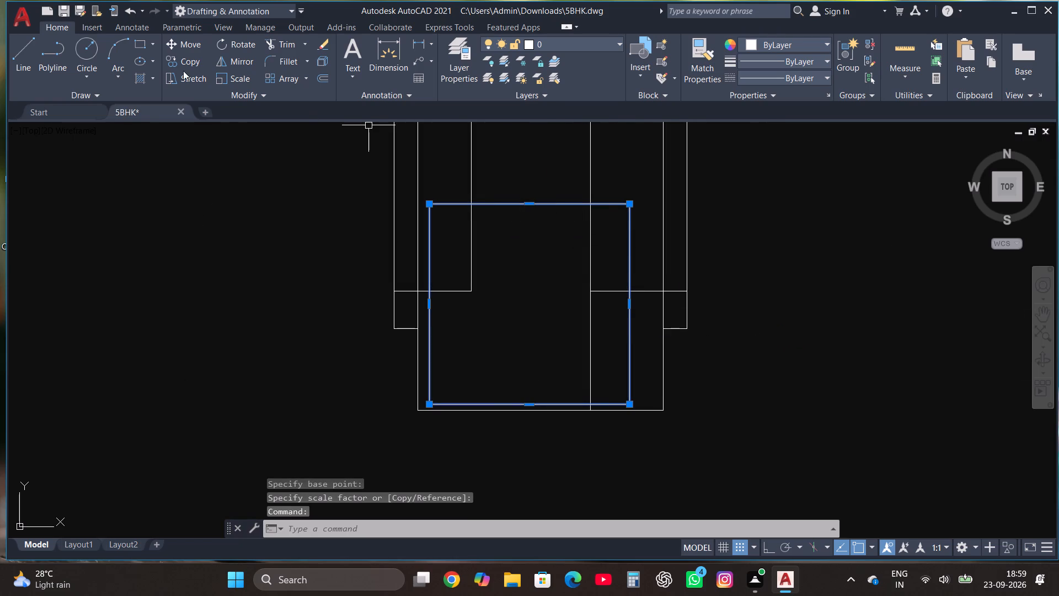
click(186, 43)
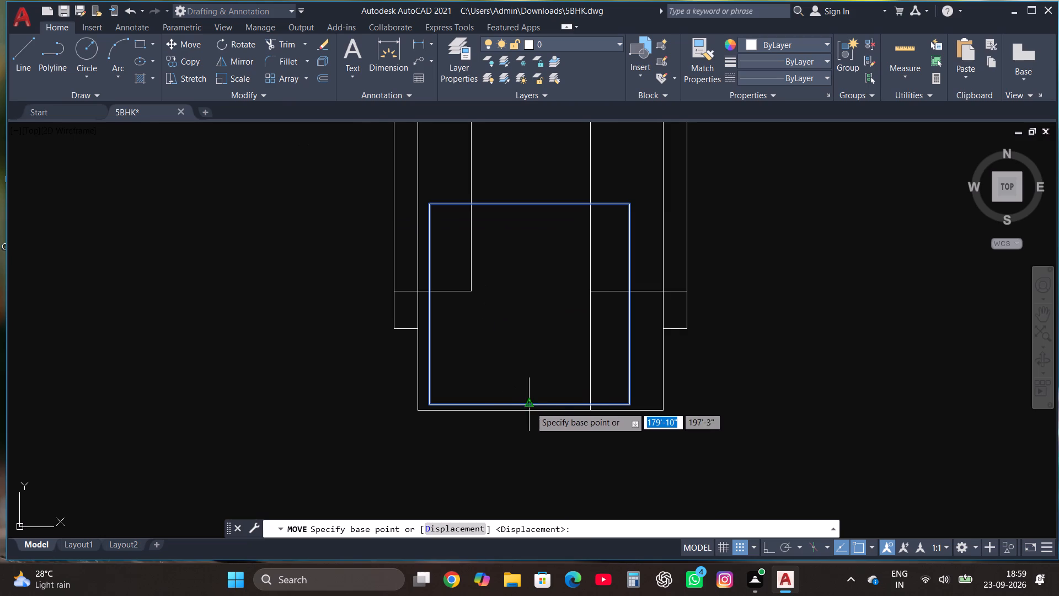
click(530, 407)
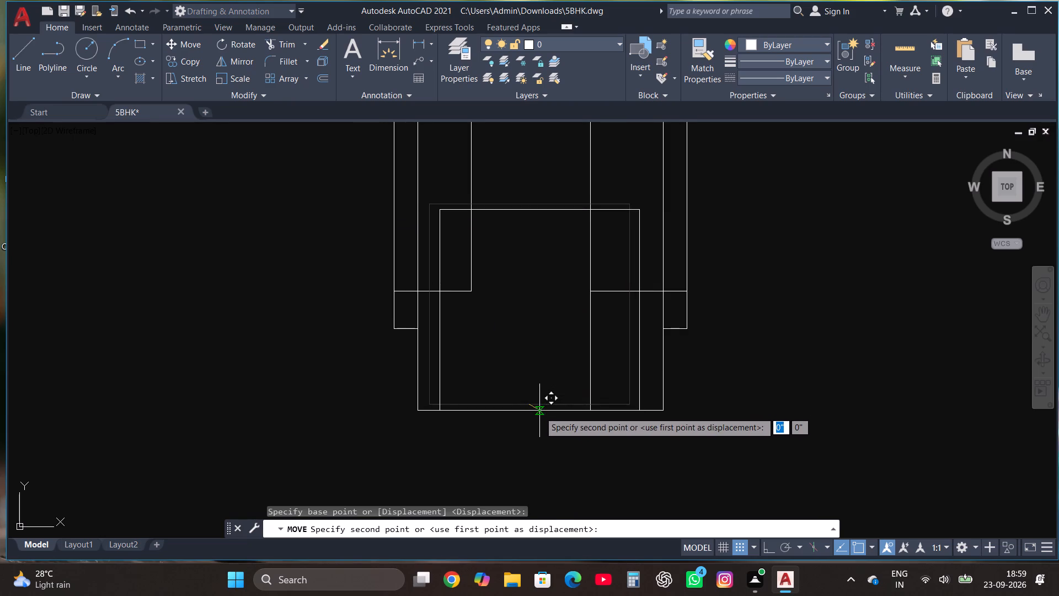
click(539, 412)
Trim the partition and cross-wall lines inside the reduced column and the wall-line stub on its right side.
scroll(539, 412, down, 2)
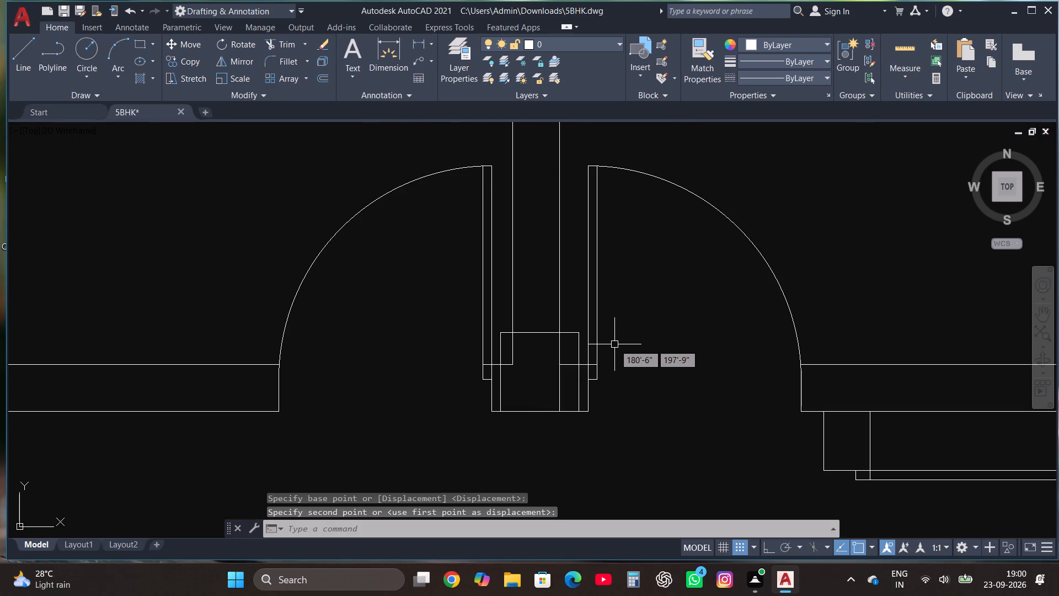
click(292, 41)
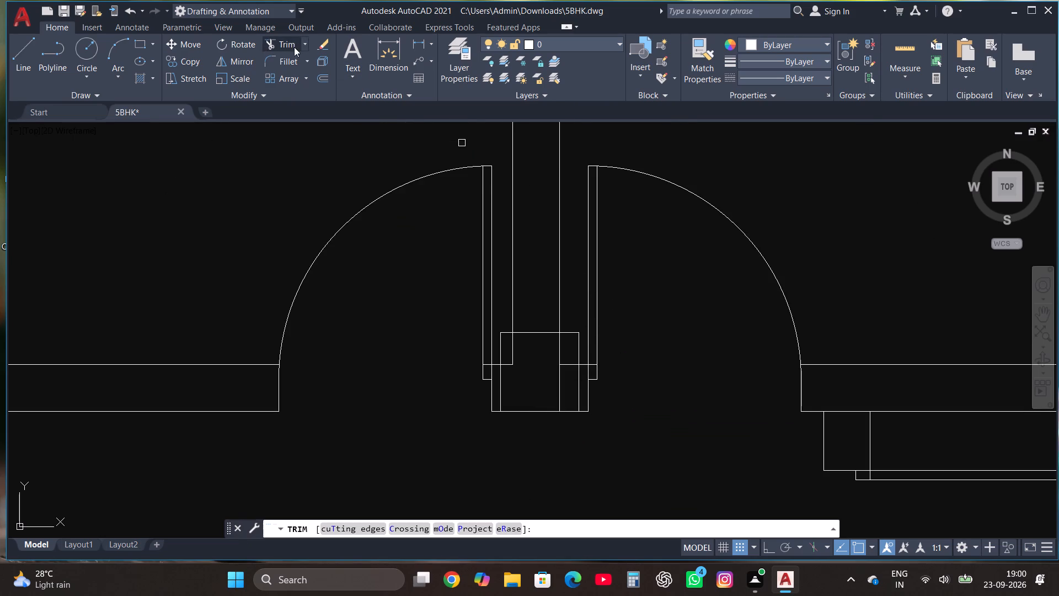
click(513, 358)
click(510, 368)
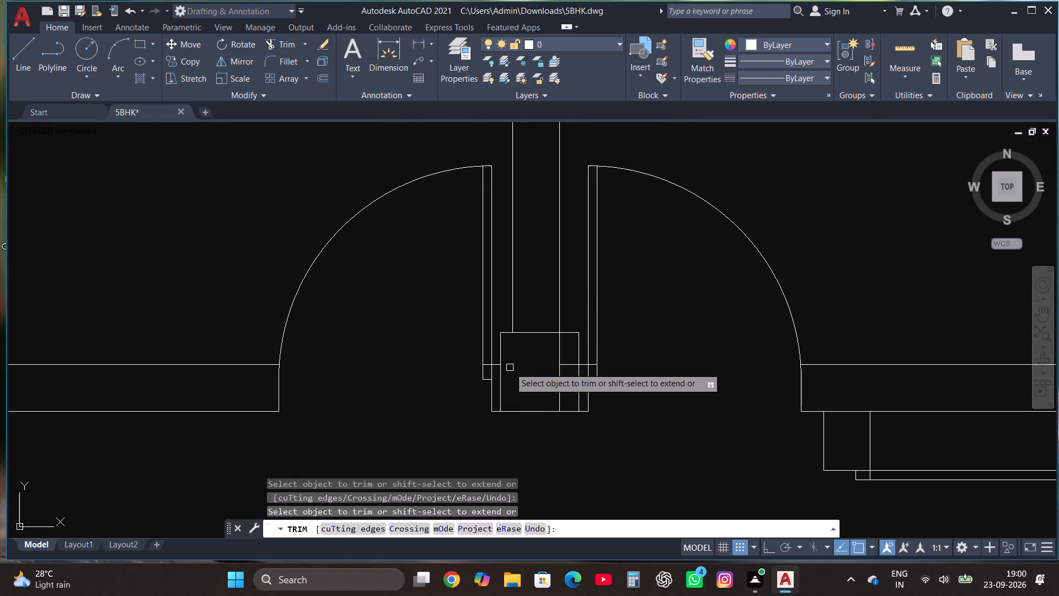
click(563, 358)
click(565, 365)
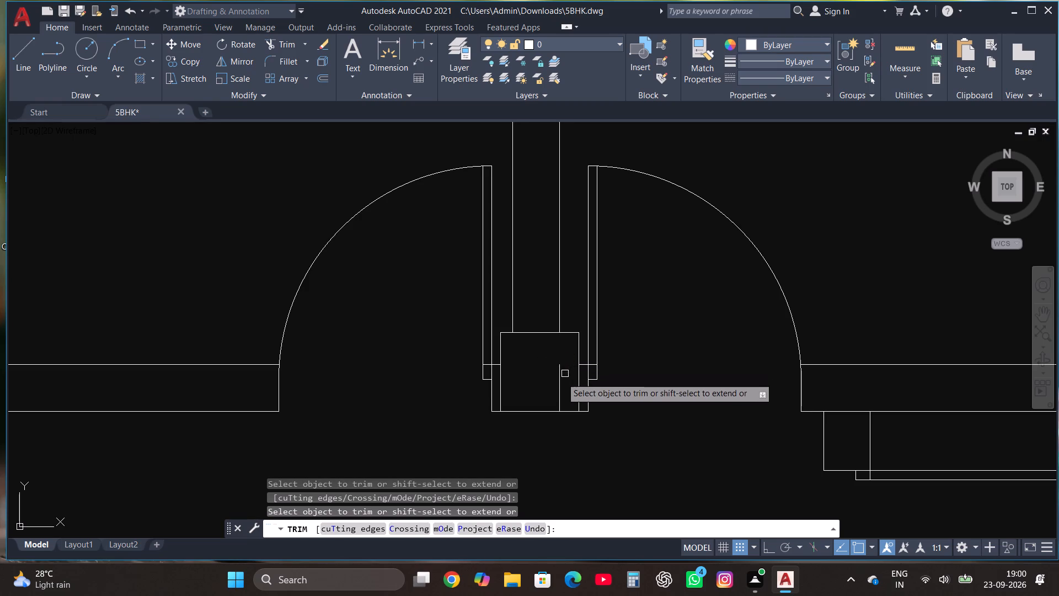
click(561, 379)
click(592, 365)
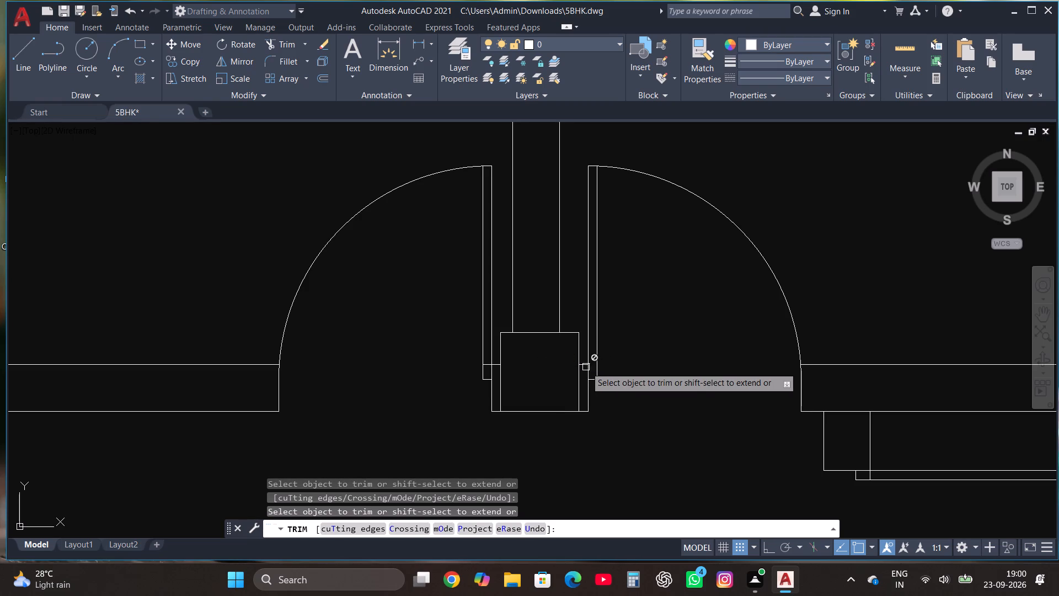
click(584, 366)
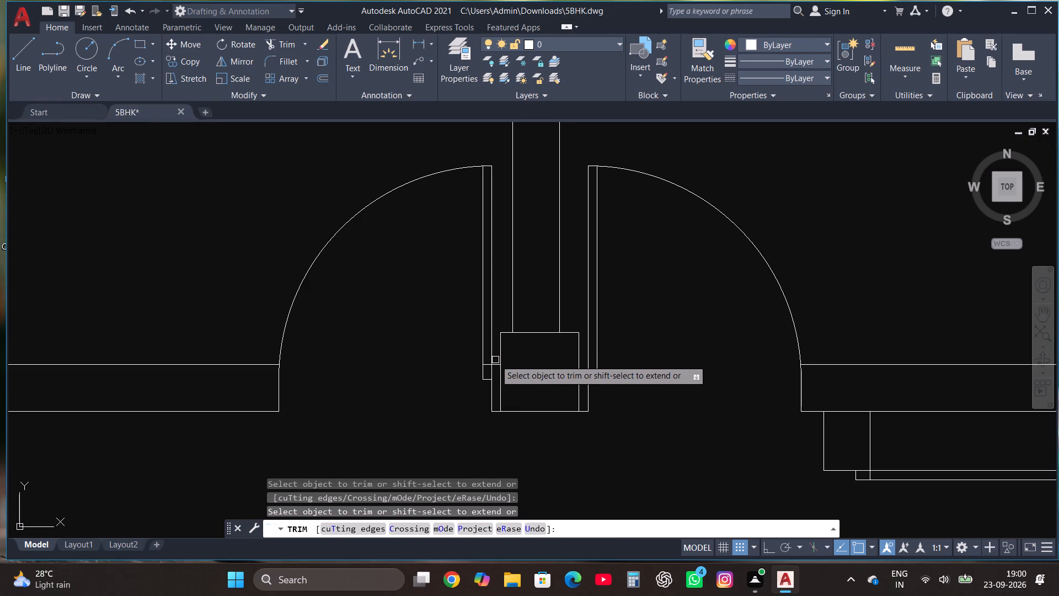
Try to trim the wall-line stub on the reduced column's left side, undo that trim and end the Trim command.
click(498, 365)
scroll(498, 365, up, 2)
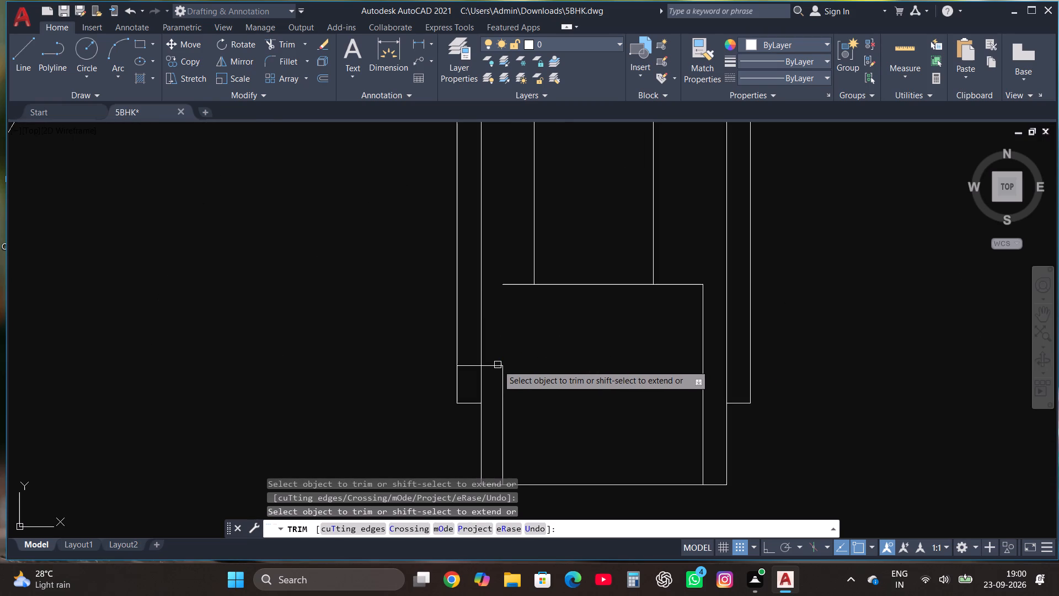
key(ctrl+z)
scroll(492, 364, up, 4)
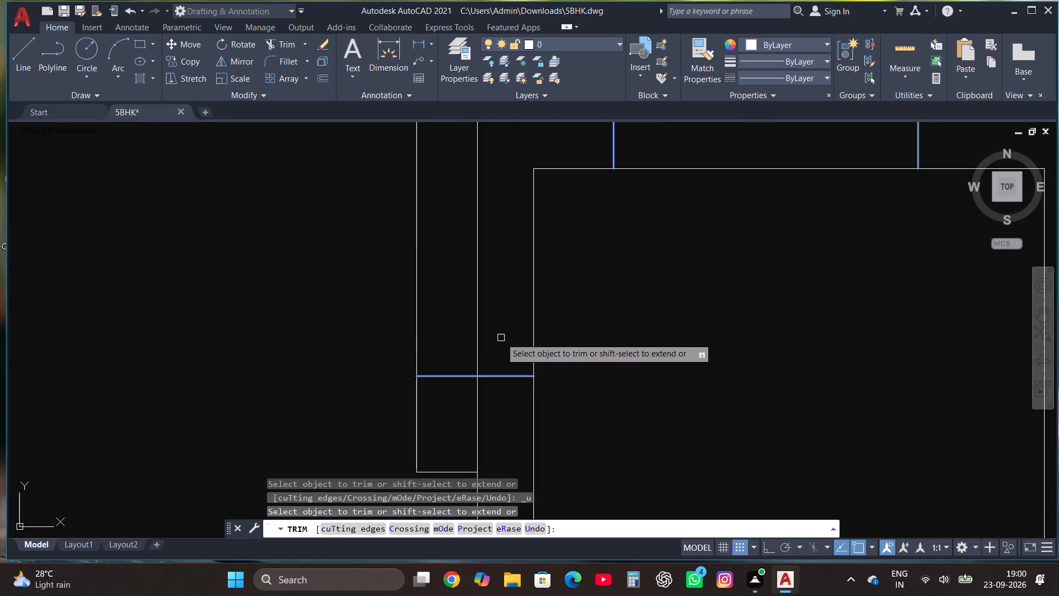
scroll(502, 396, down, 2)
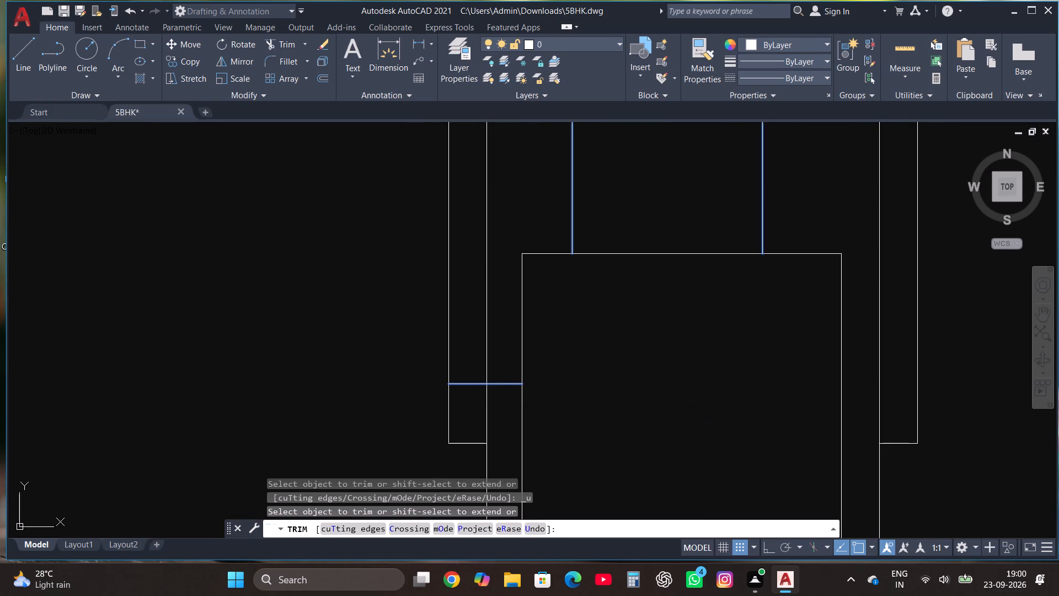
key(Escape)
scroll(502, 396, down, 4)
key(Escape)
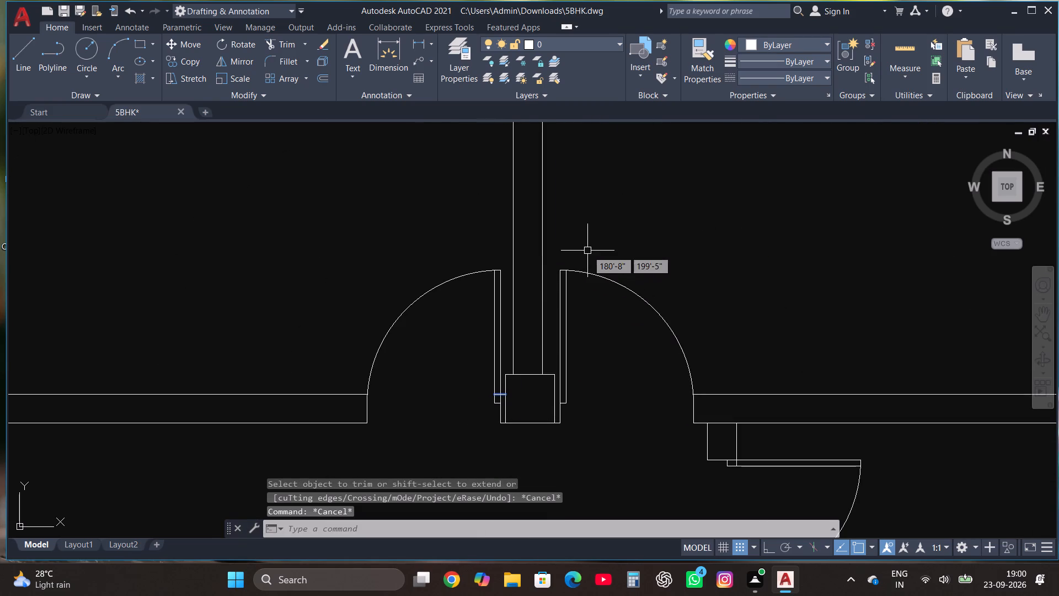
Trim the partition and cross-wall lines inside the full-size column beside the left-hand door.
scroll(592, 269, down, 5)
scroll(553, 307, up, 4)
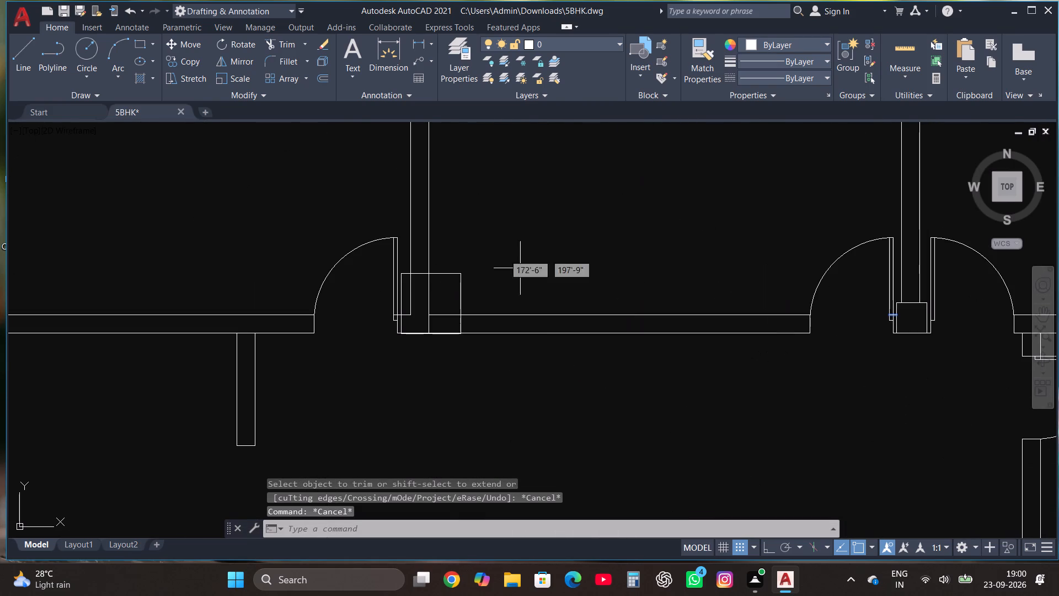
click(287, 47)
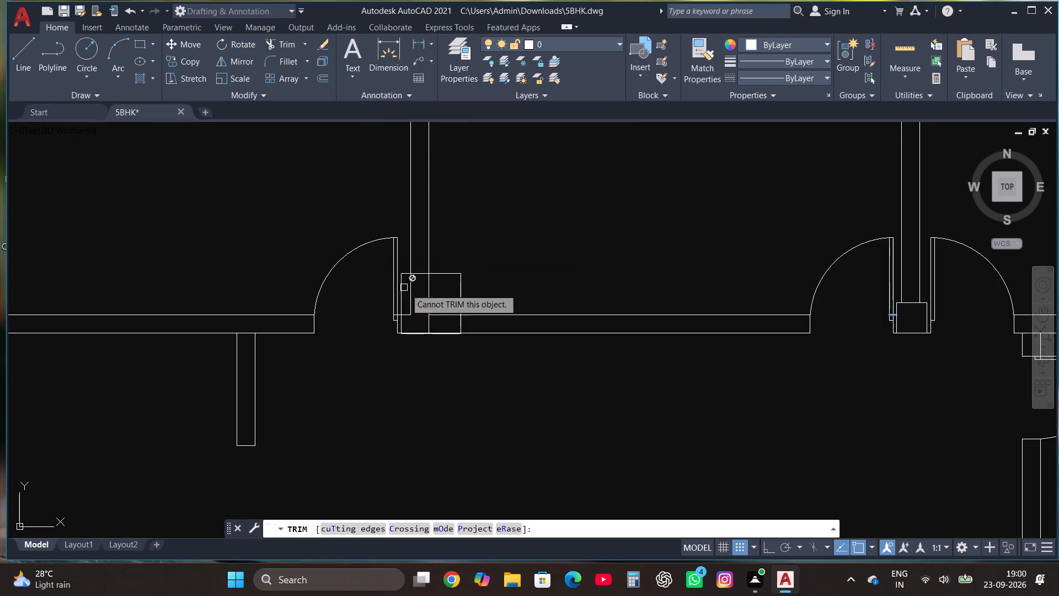
click(425, 301)
click(440, 321)
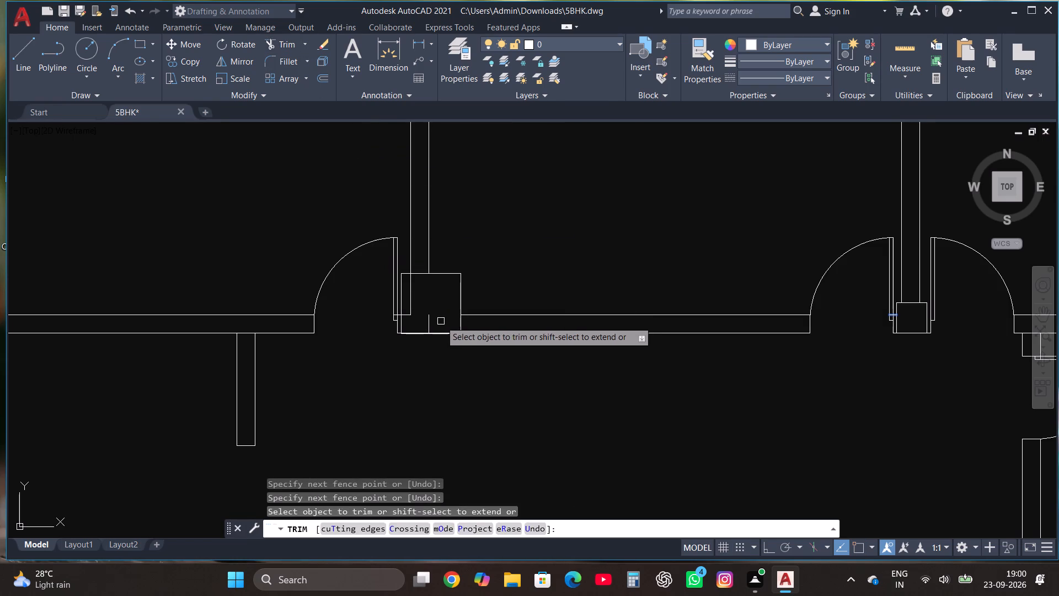
click(433, 319)
click(413, 291)
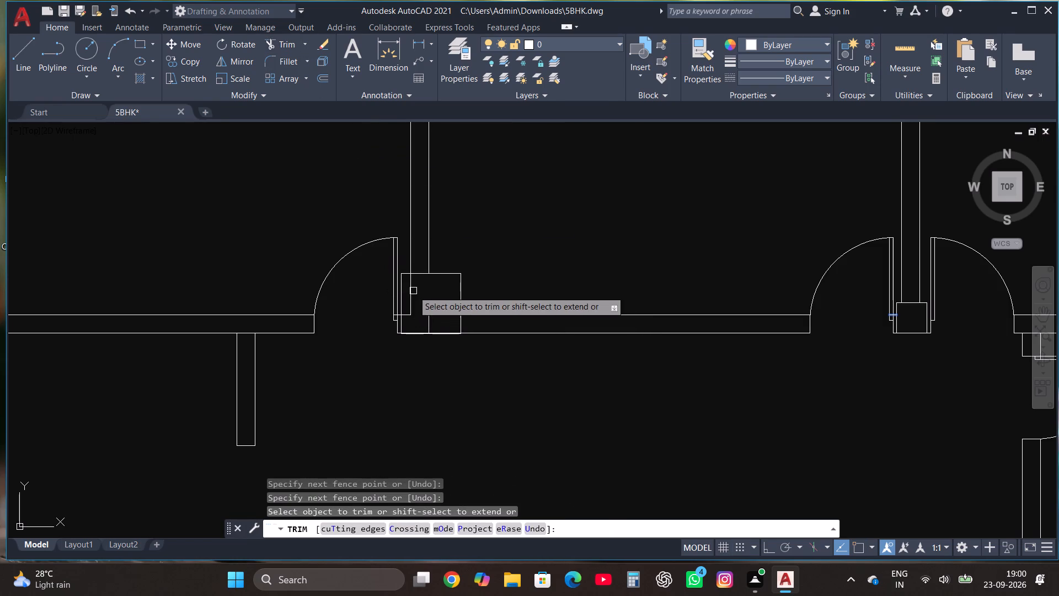
click(410, 315)
click(410, 310)
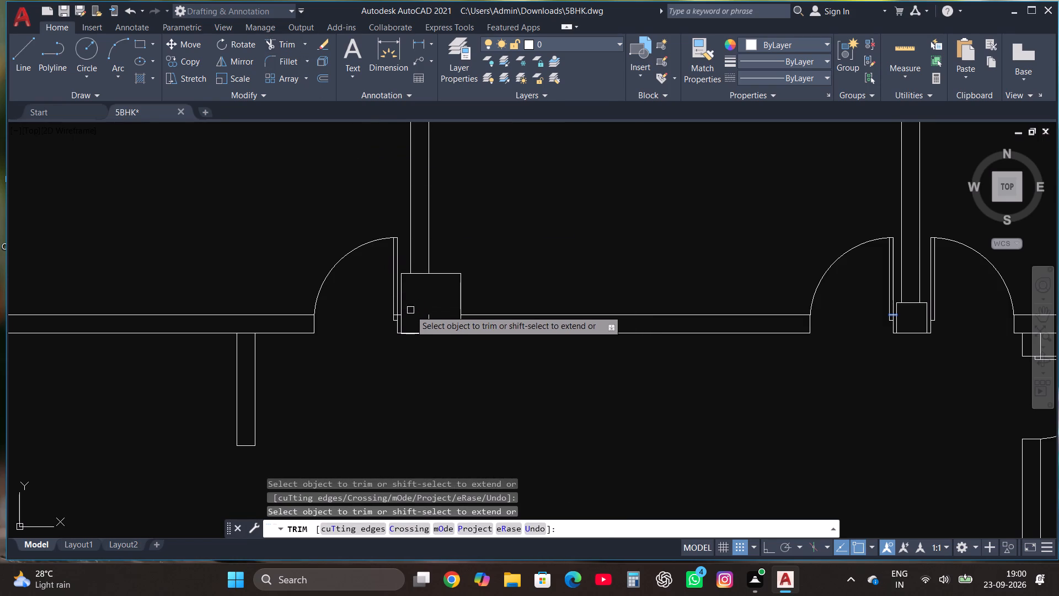
click(430, 320)
Trim the wall-line stub between that column's left side and the door leaf, and end the Trim command.
scroll(400, 320, up, 5)
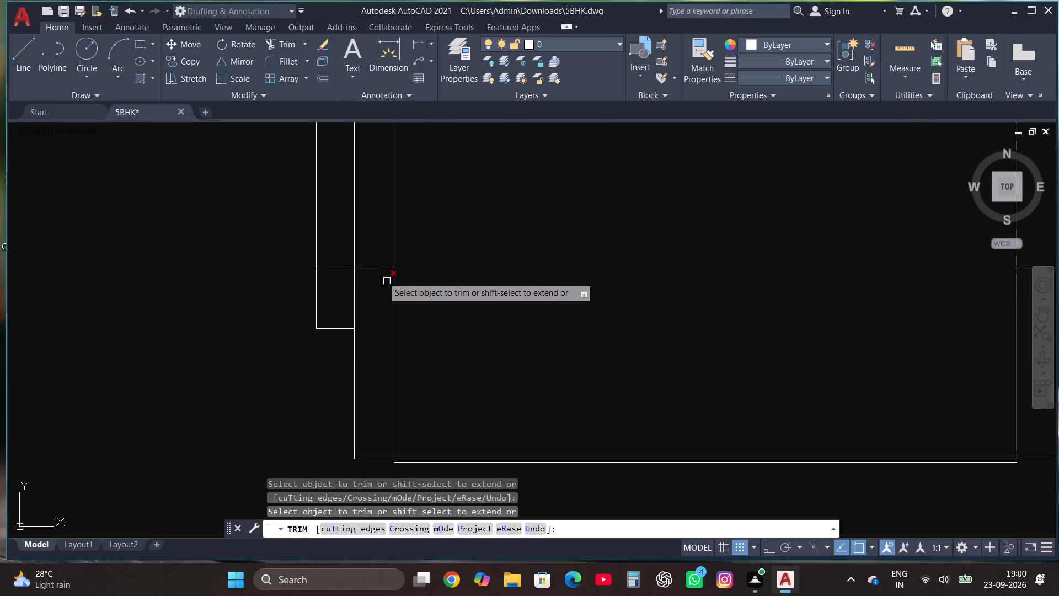
click(374, 269)
click(325, 268)
scroll(291, 338, down, 1)
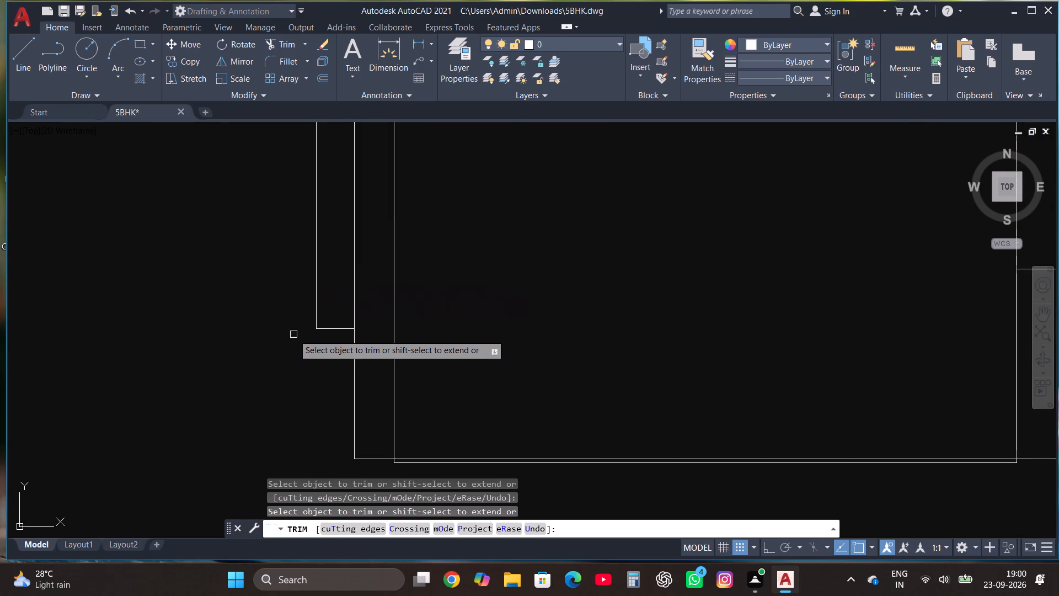
scroll(292, 337, down, 2)
scroll(326, 376, up, 2)
key(Escape)
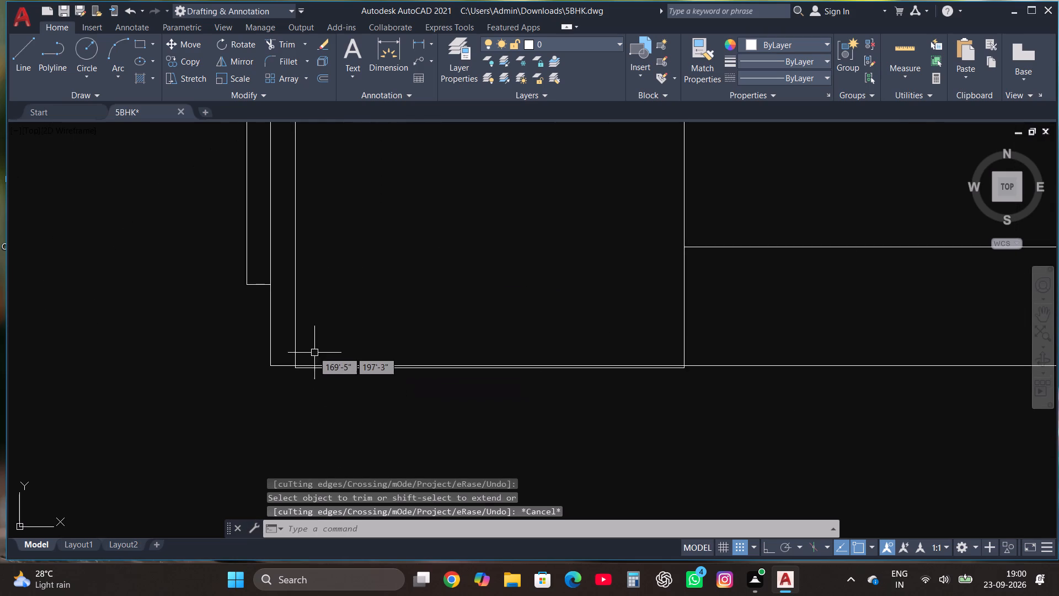
Move the column beside the left-hand door up by its bottom-left corner onto the cross wall's lower line.
click(299, 321)
click(291, 304)
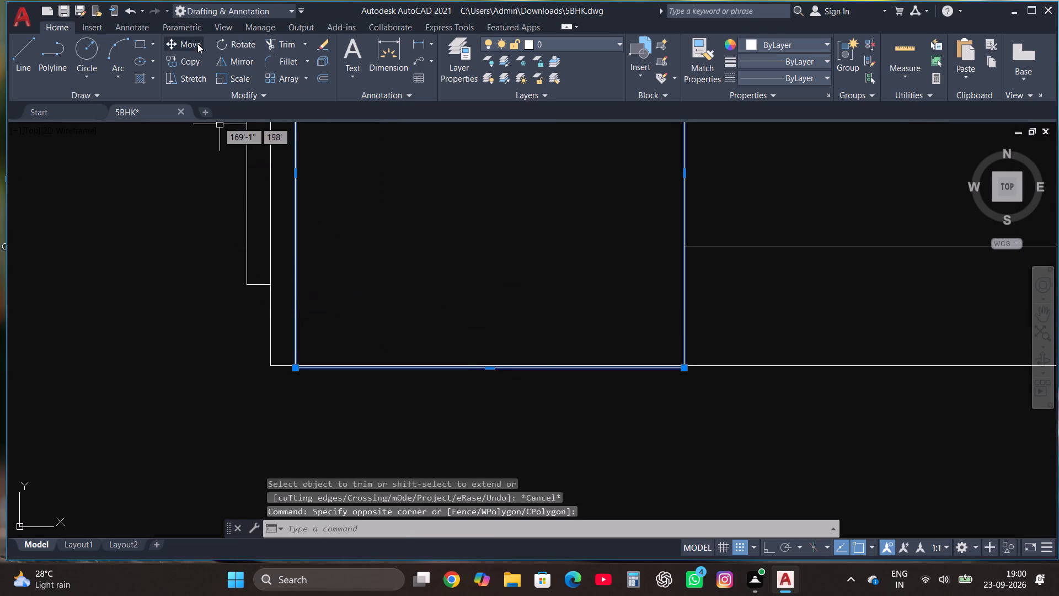
click(197, 44)
scroll(288, 329, up, 2)
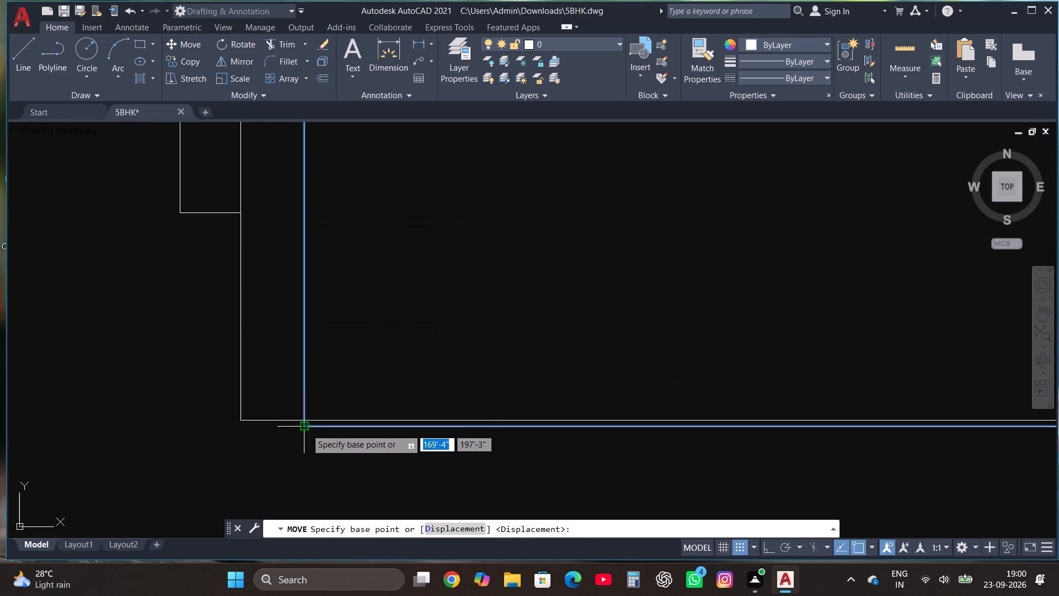
click(306, 429)
click(303, 419)
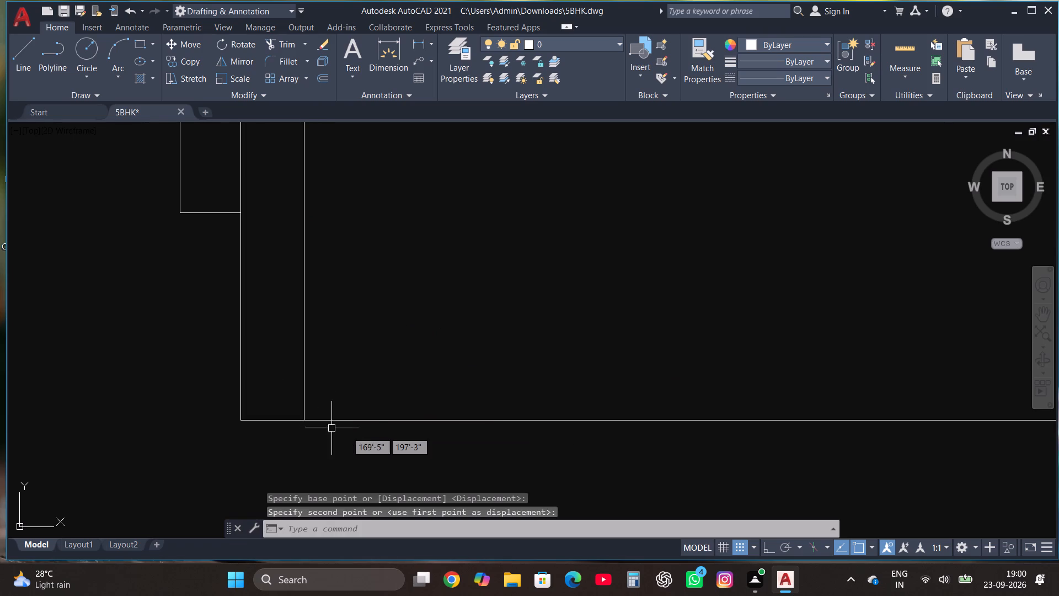
Trim the two partition line ends that project below the moved column's top edge.
scroll(349, 439, down, 3)
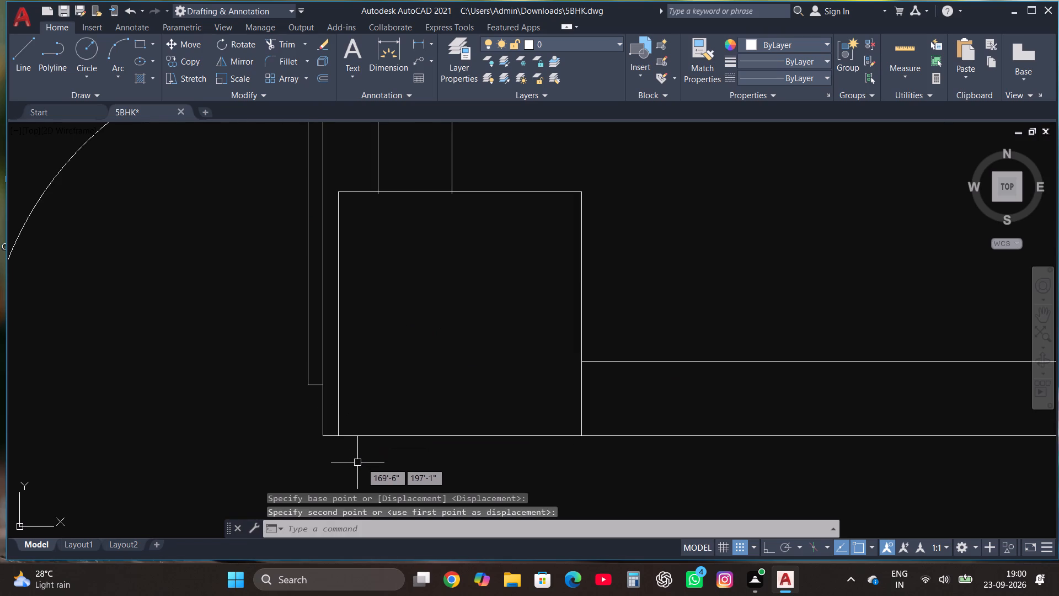
scroll(375, 460, down, 1)
scroll(395, 299, up, 5)
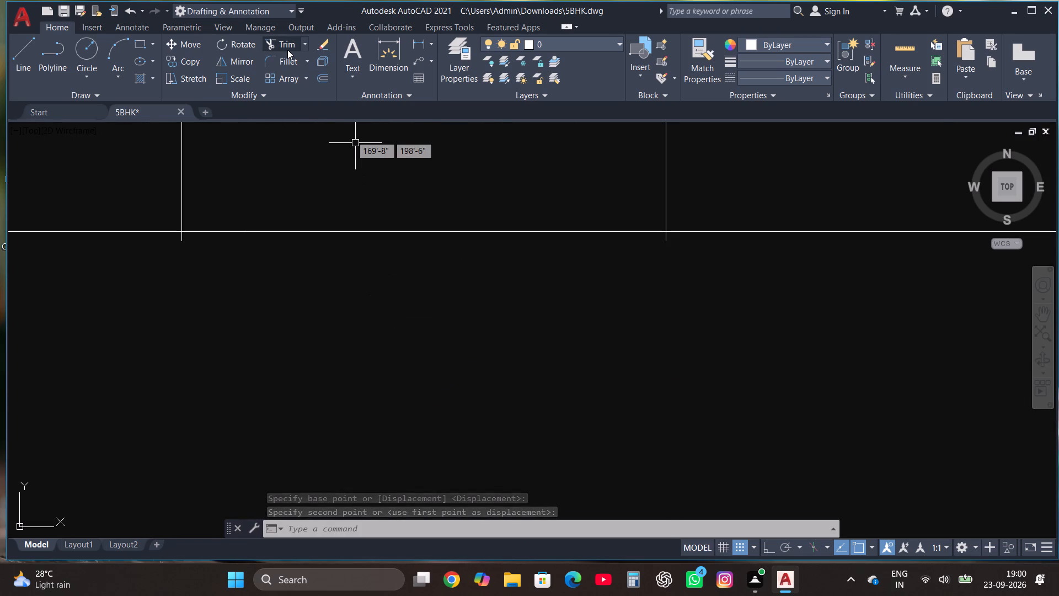
click(286, 49)
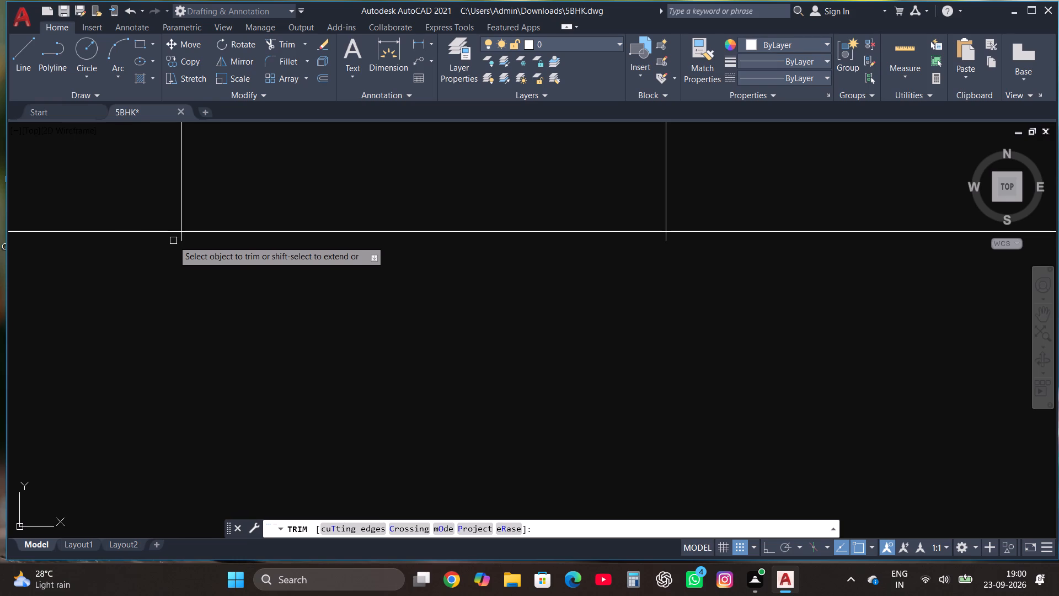
click(181, 237)
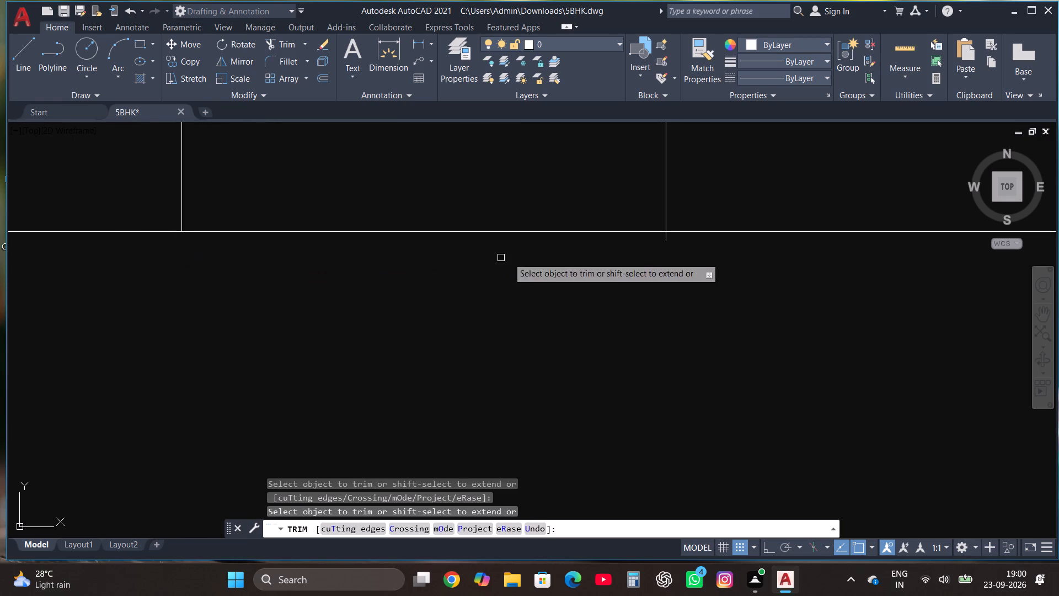
click(665, 242)
scroll(644, 345, down, 3)
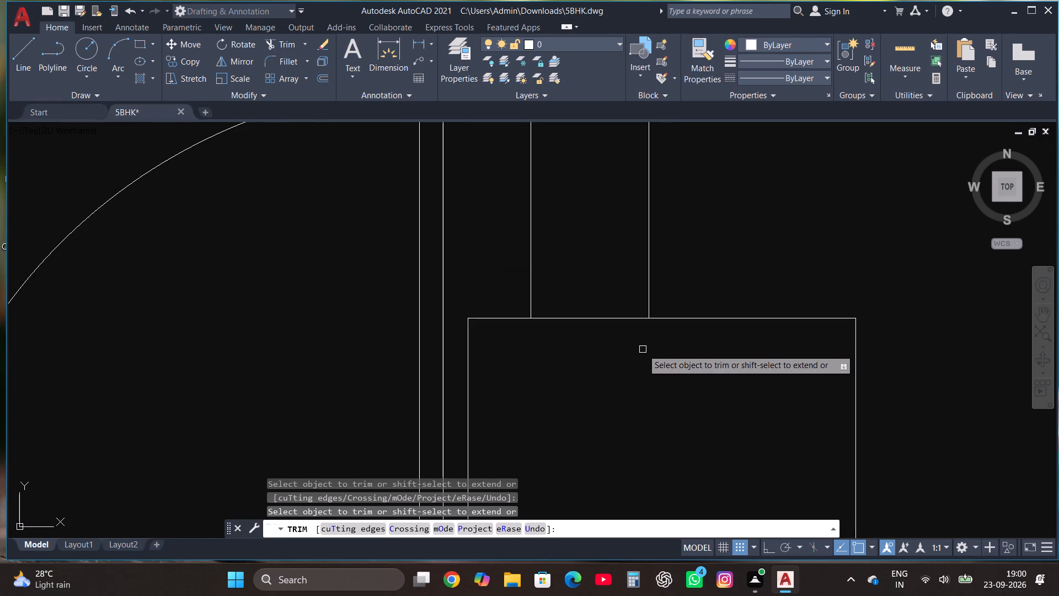
key(Escape)
Move the column at the left outer wall and cross-wall junction up by its bottom-right corner onto the cross wall's lower line.
scroll(634, 397, down, 1)
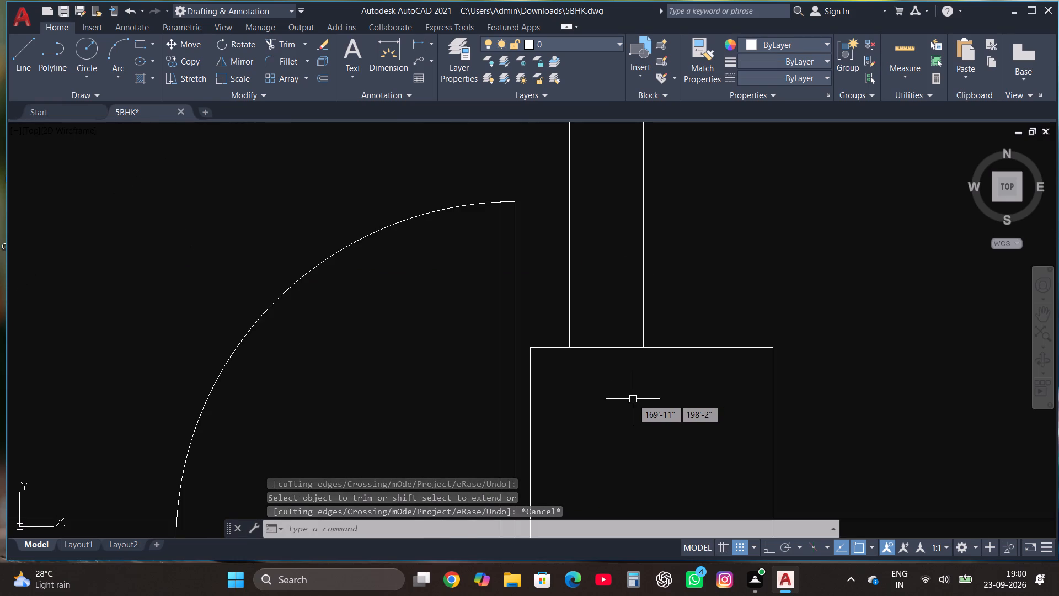
scroll(633, 399, down, 4)
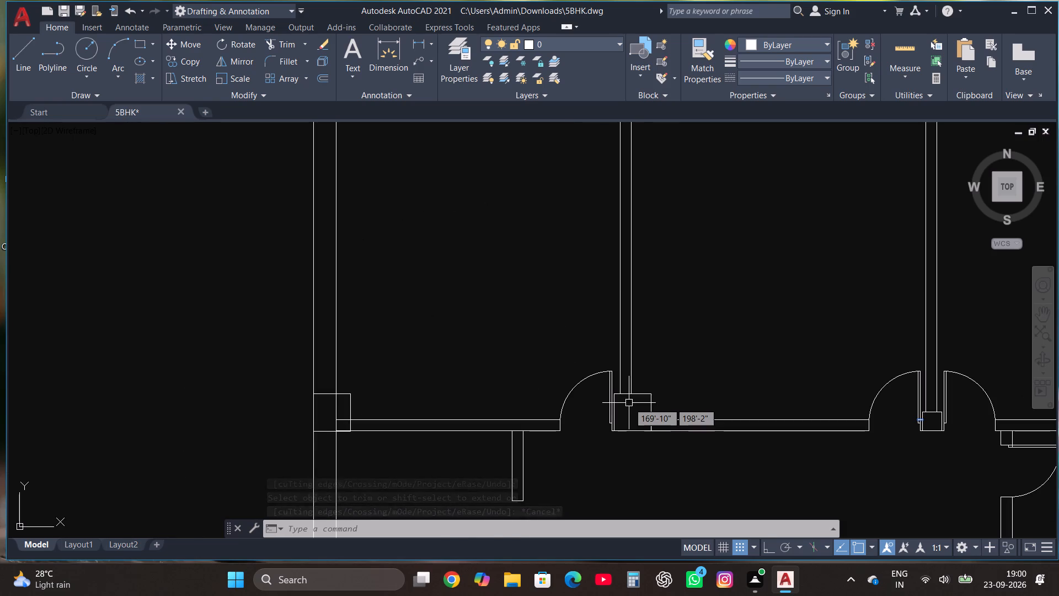
scroll(324, 464, up, 5)
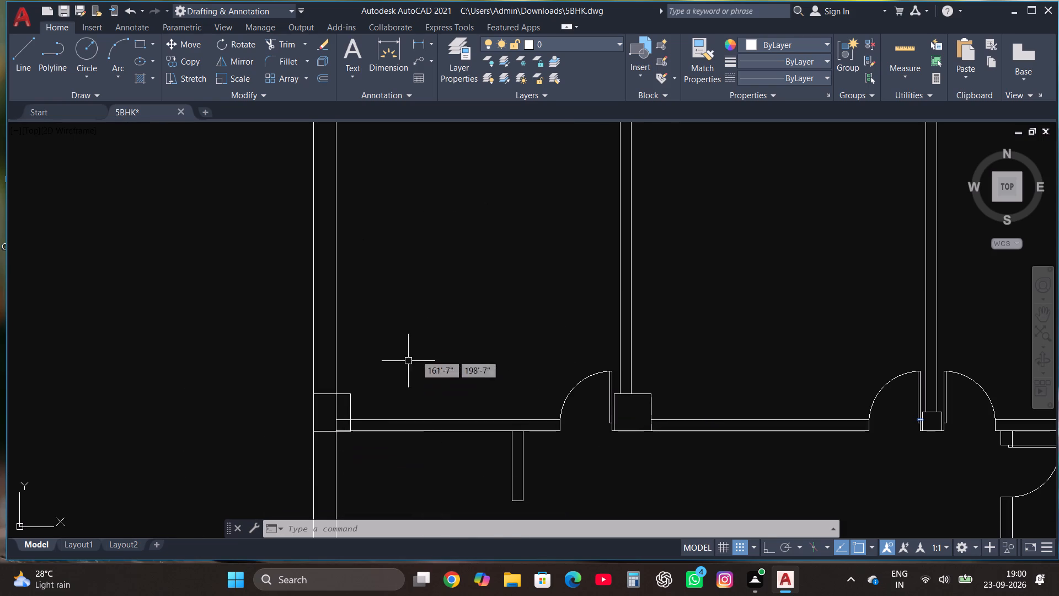
scroll(318, 465, up, 2)
scroll(398, 338, up, 2)
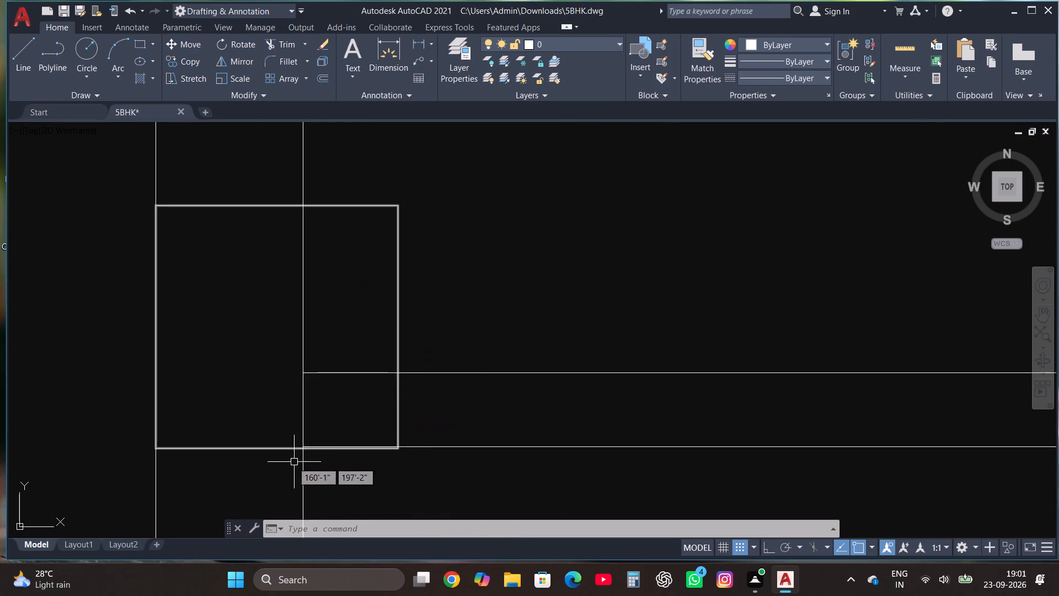
click(264, 449)
click(185, 39)
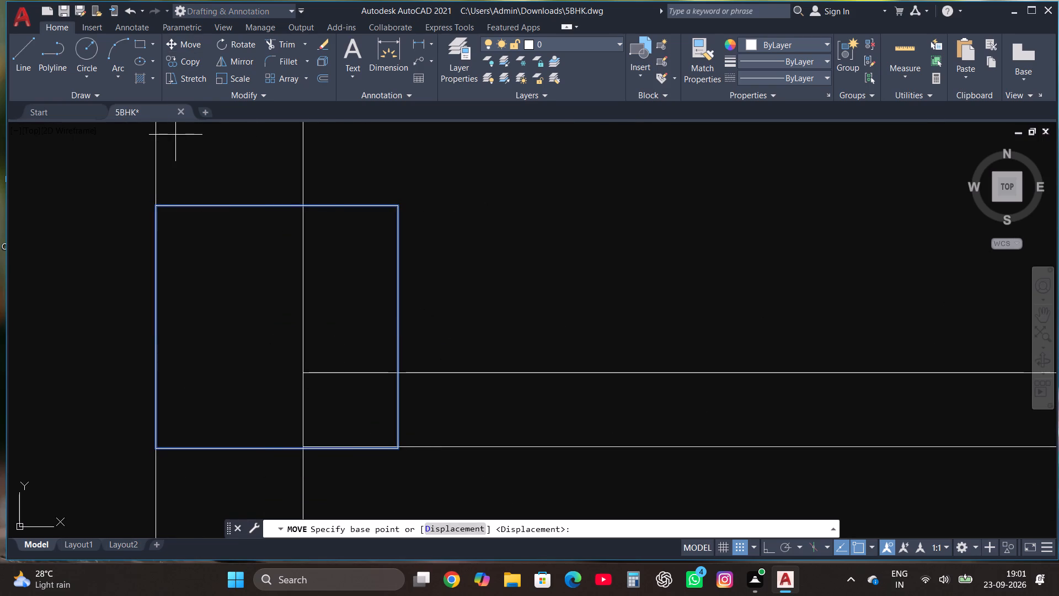
scroll(405, 464, up, 3)
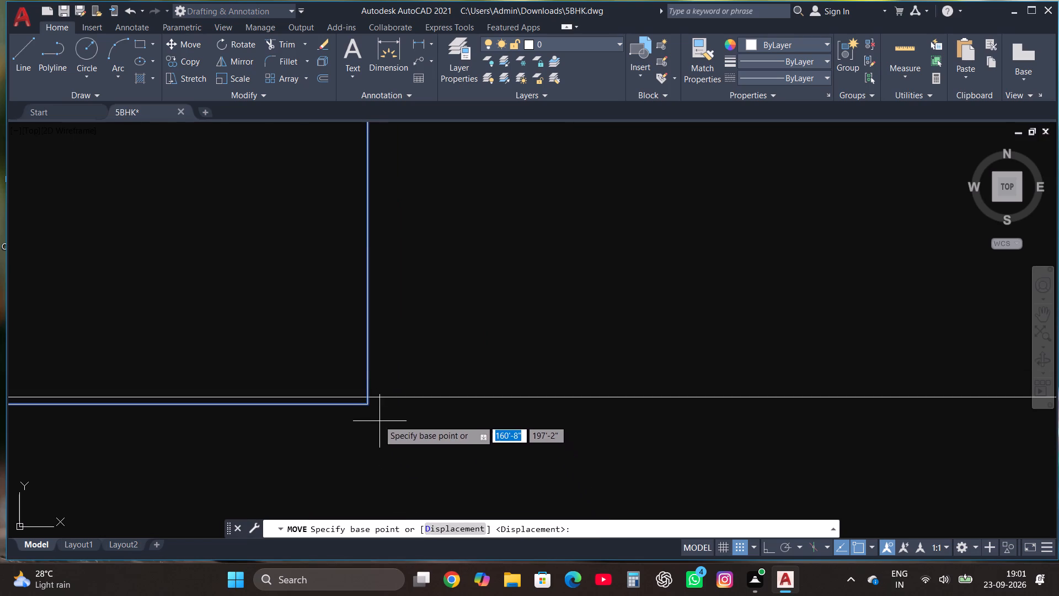
click(368, 405)
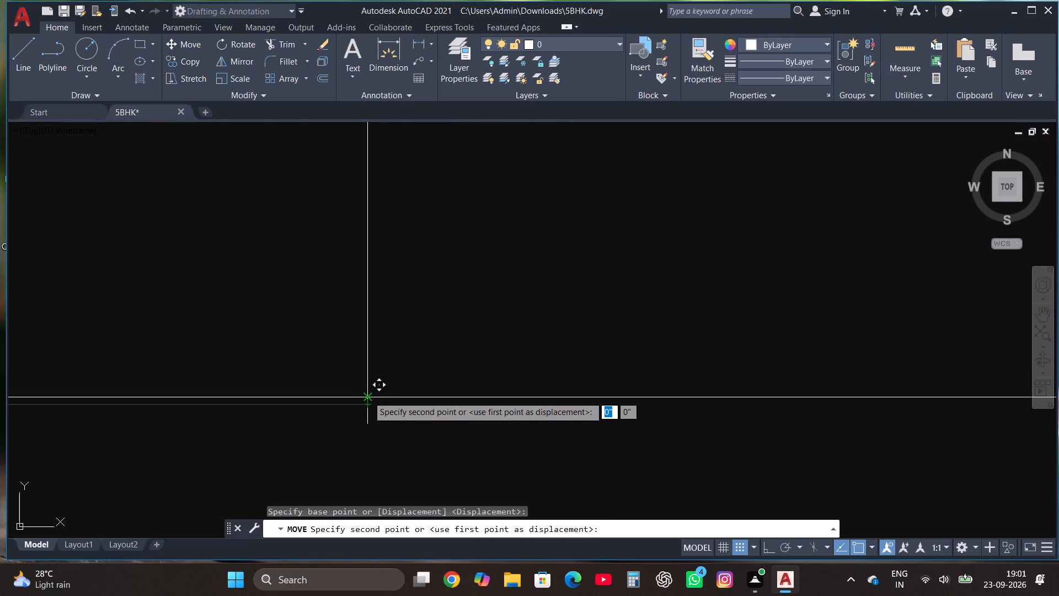
click(368, 396)
Trim the cross-wall and outer-wall lines inside the column at the left outer wall junction.
scroll(472, 465, down, 3)
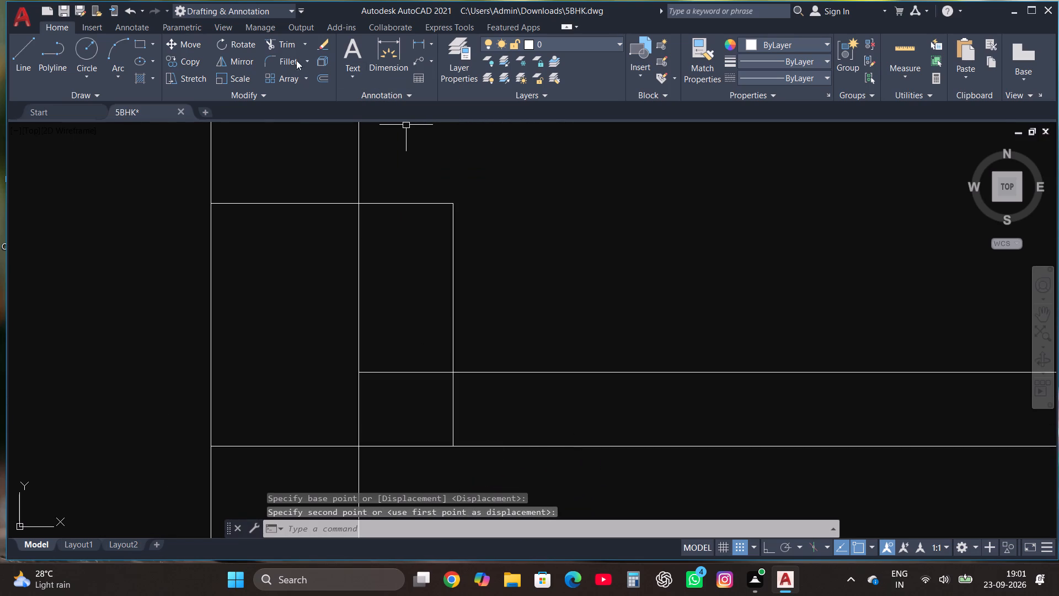
click(293, 46)
click(380, 398)
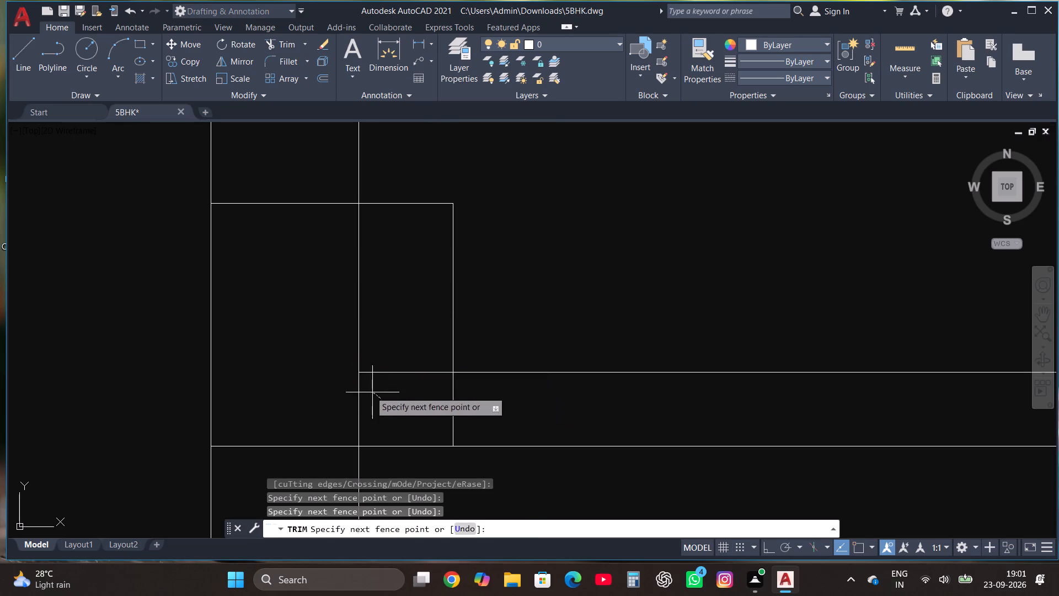
double_click(382, 334)
click(340, 360)
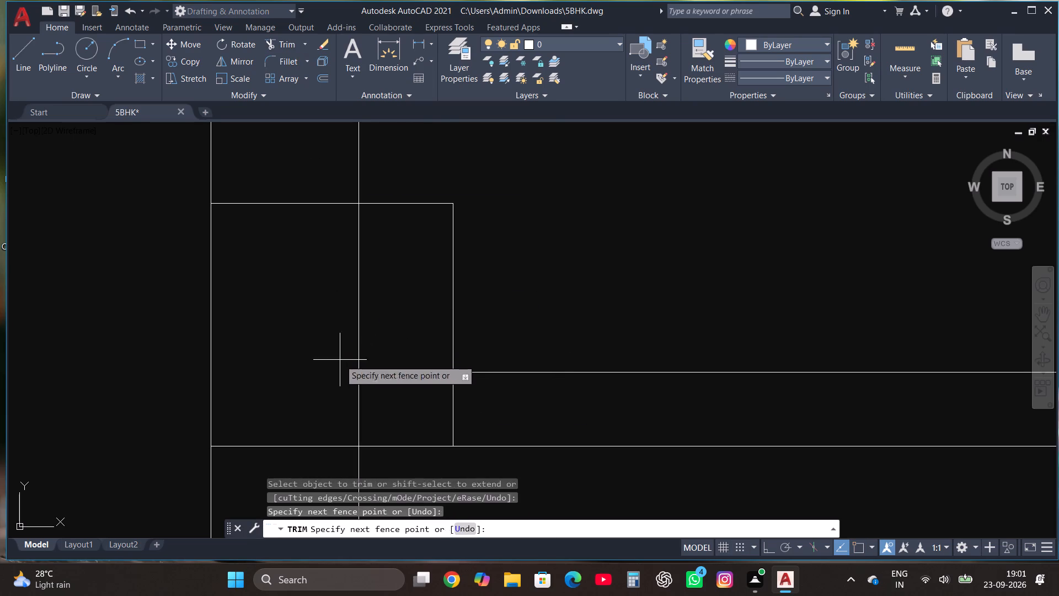
click(386, 327)
scroll(386, 327, down, 3)
key(Escape)
Trim the inner wall lines inside the column at the plan's top-left corner.
scroll(393, 361, down, 2)
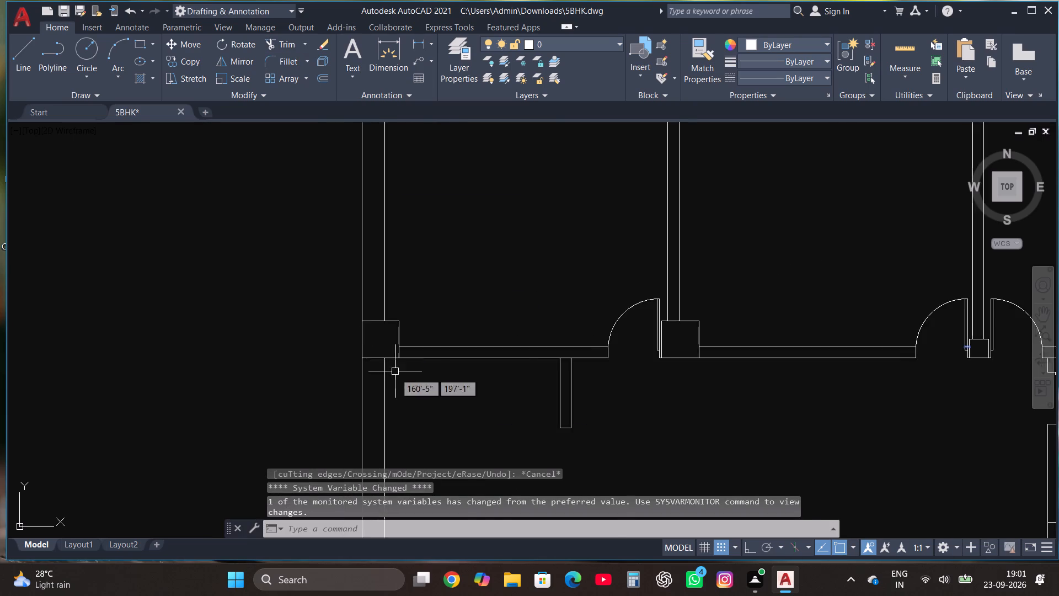
scroll(396, 376, down, 2)
scroll(400, 299, up, 4)
scroll(355, 241, up, 2)
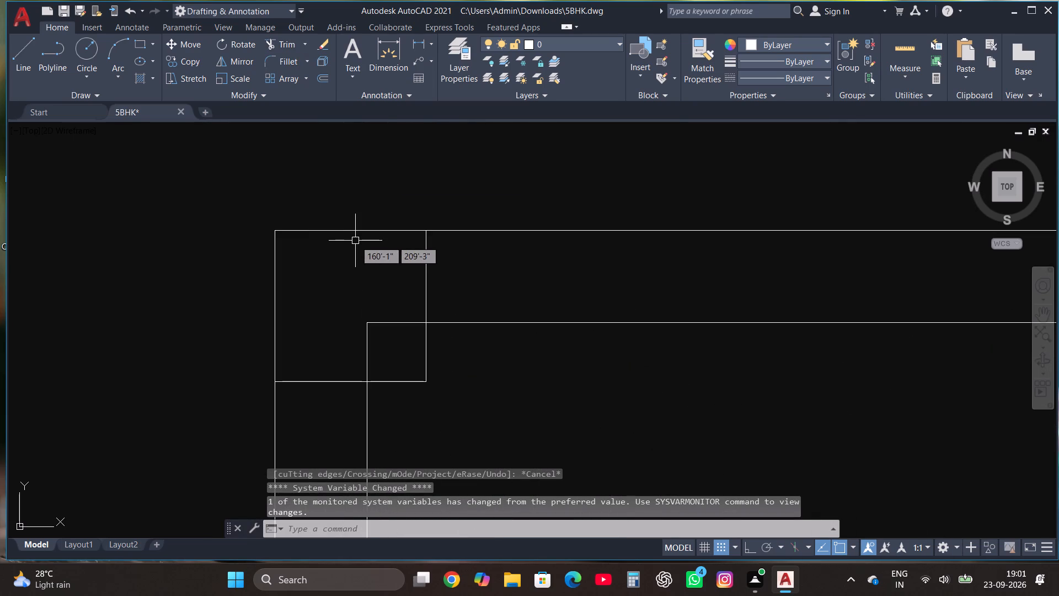
click(284, 46)
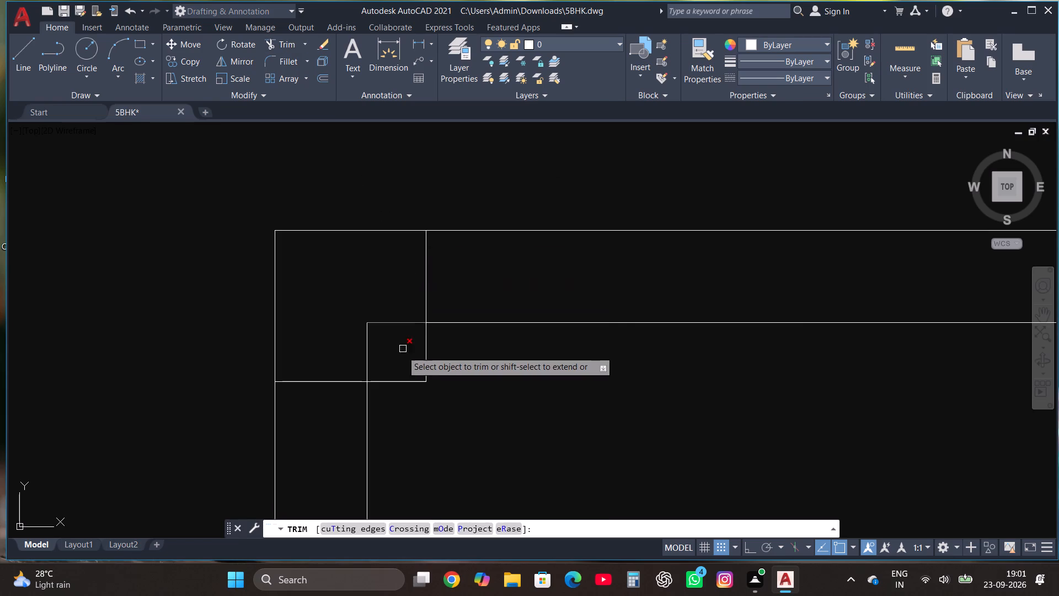
click(402, 352)
click(382, 258)
click(388, 322)
click(353, 347)
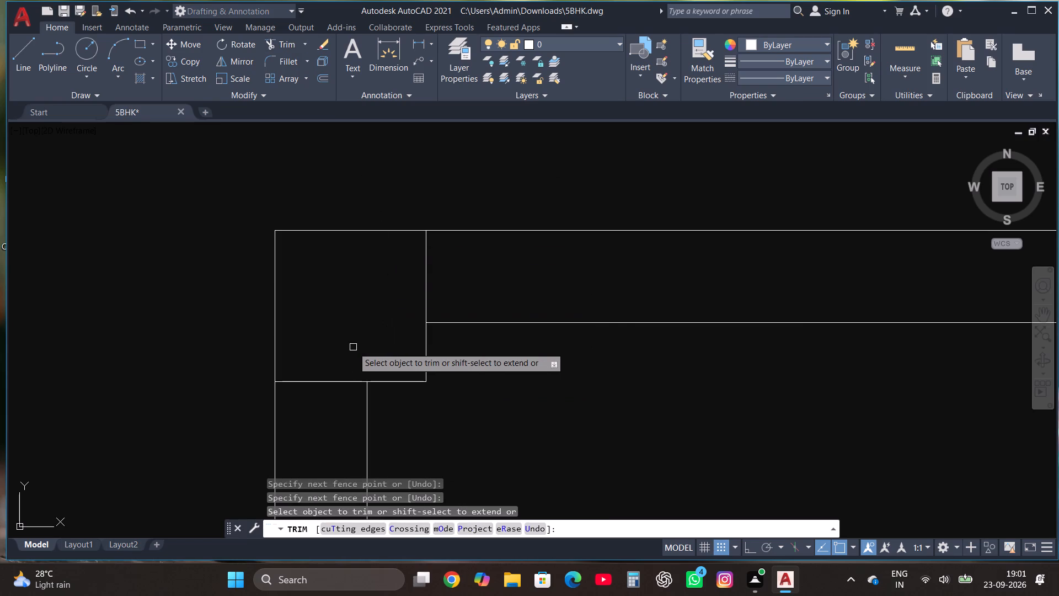
key(Escape)
Move the first intermediate column on the top outer wall by its bottom-right corner onto the partition's right-hand line.
scroll(353, 356, down, 4)
scroll(504, 358, up, 3)
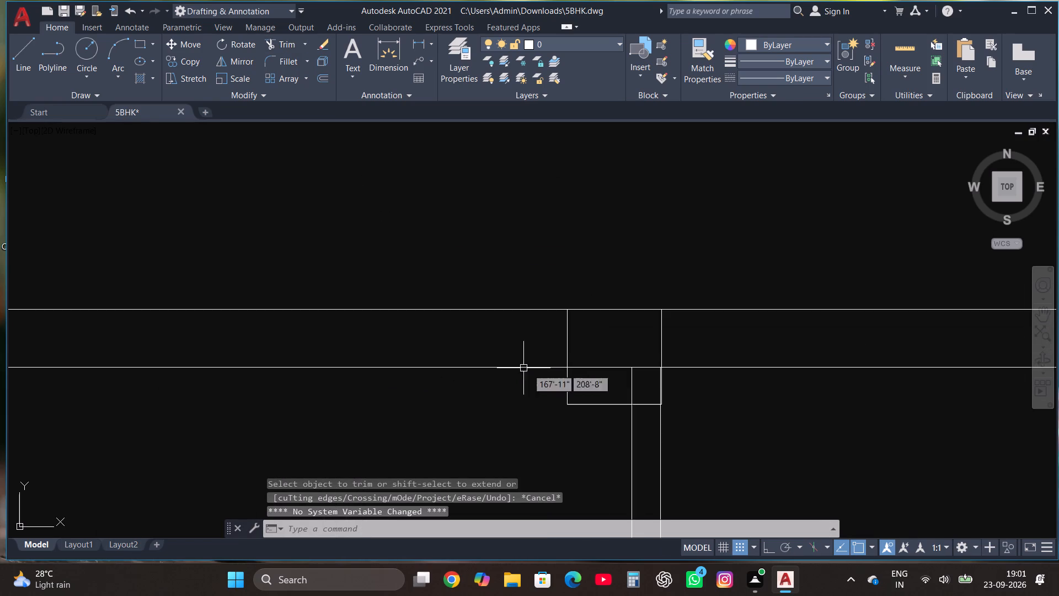
scroll(625, 373, up, 1)
click(677, 323)
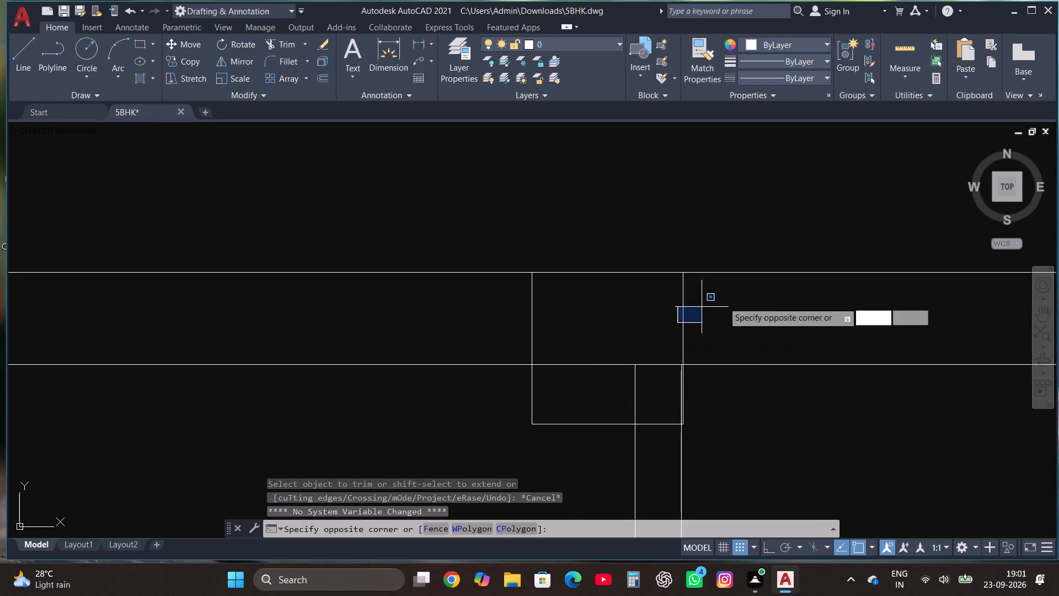
click(735, 302)
click(707, 326)
click(649, 327)
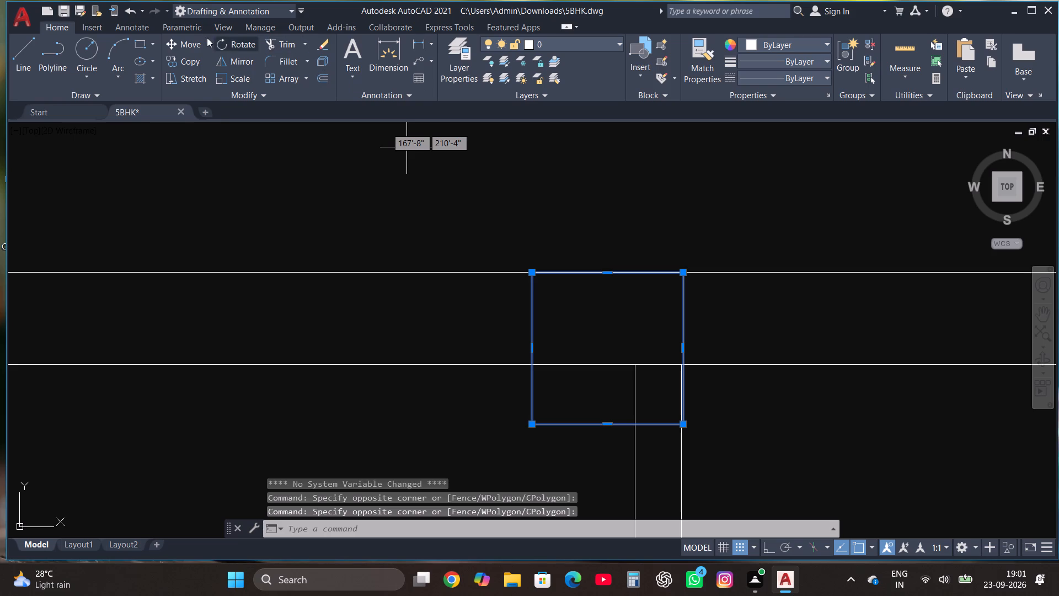
click(190, 45)
scroll(706, 460, up, 1)
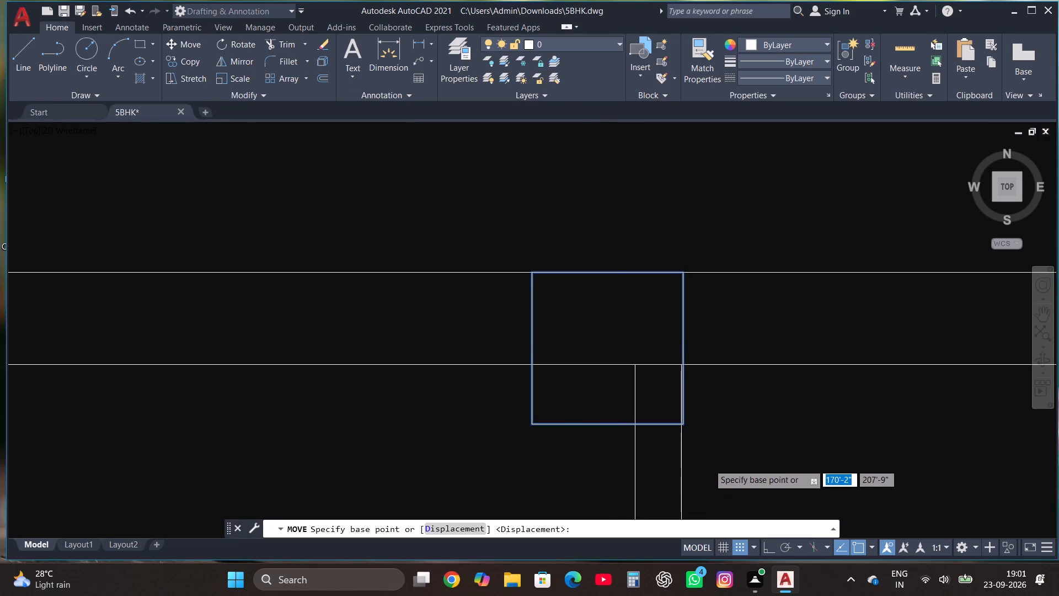
scroll(705, 458, up, 2)
scroll(618, 300, up, 3)
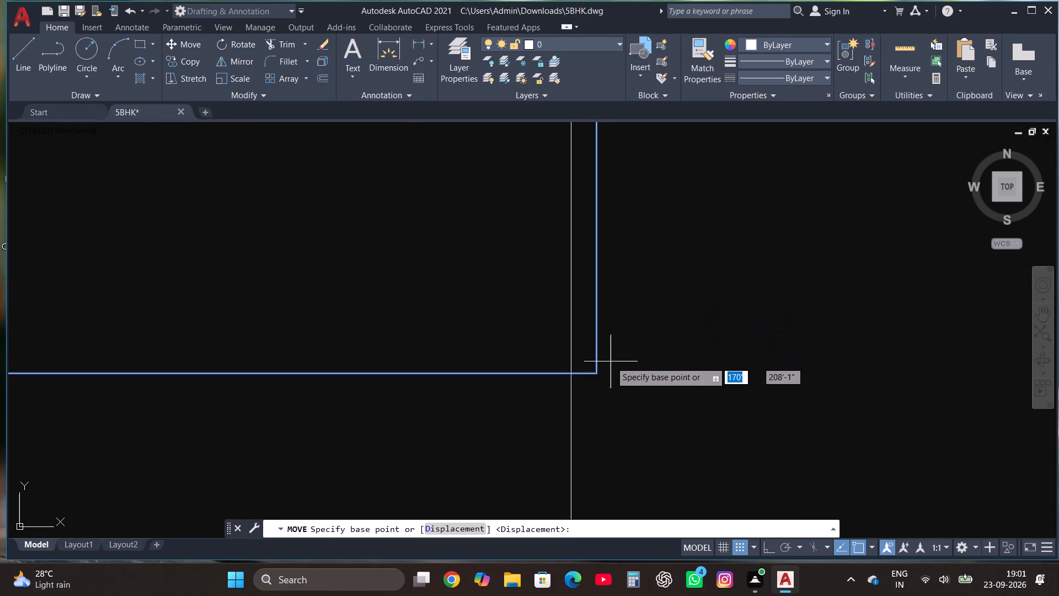
click(598, 375)
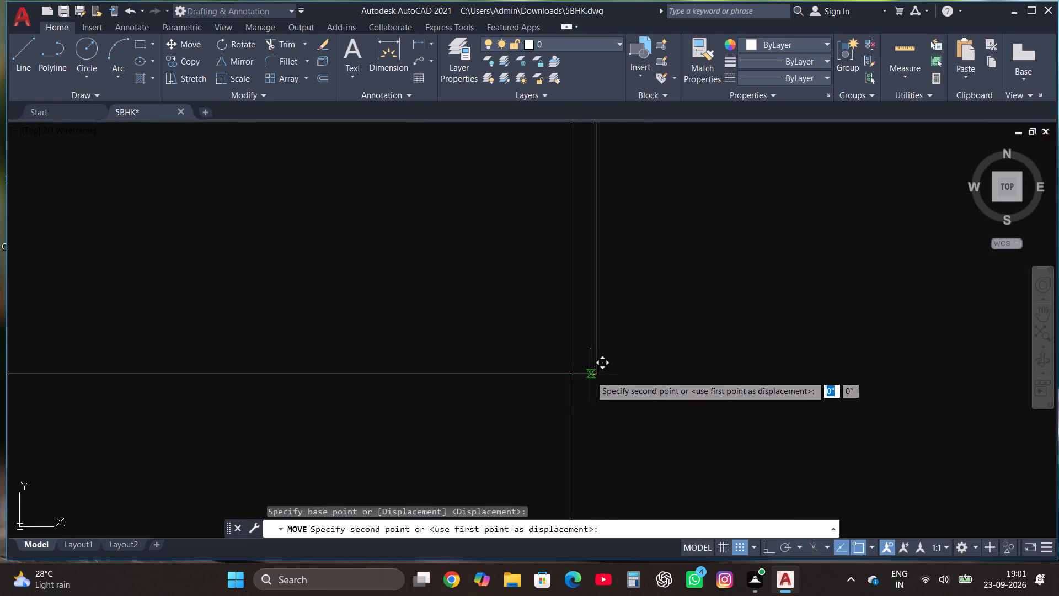
click(569, 370)
Trim the top wall's inner line and the partition line inside the moved column.
scroll(641, 398, down, 2)
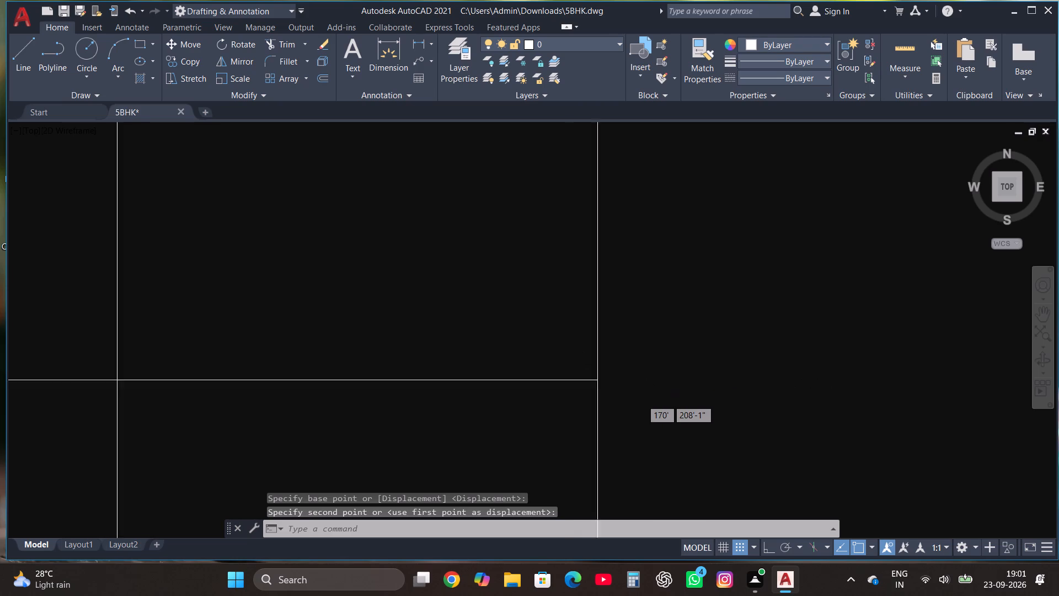
scroll(641, 400, down, 4)
scroll(666, 349, up, 1)
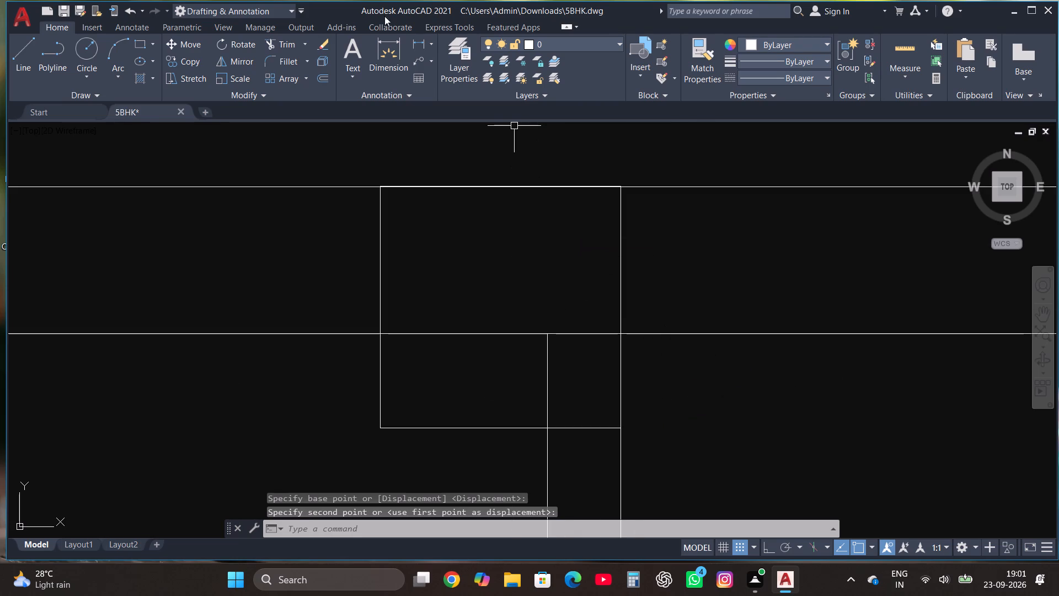
click(290, 45)
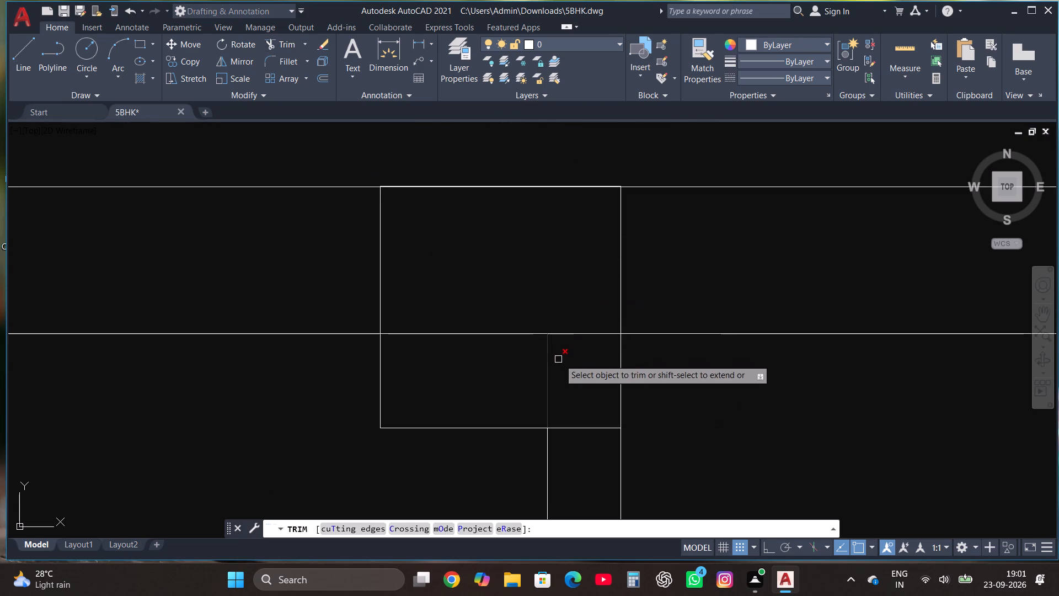
click(560, 360)
click(518, 317)
scroll(495, 367, down, 2)
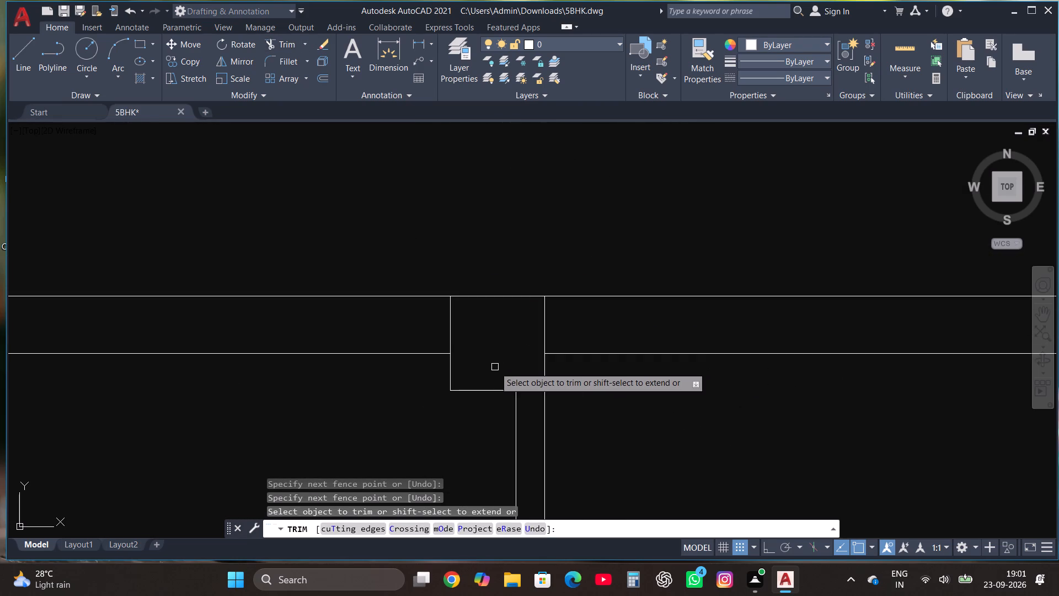
key(Escape)
Trim the top wall's inner line and the partition line inside the next column along the top outer wall.
scroll(494, 367, down, 3)
scroll(739, 359, up, 4)
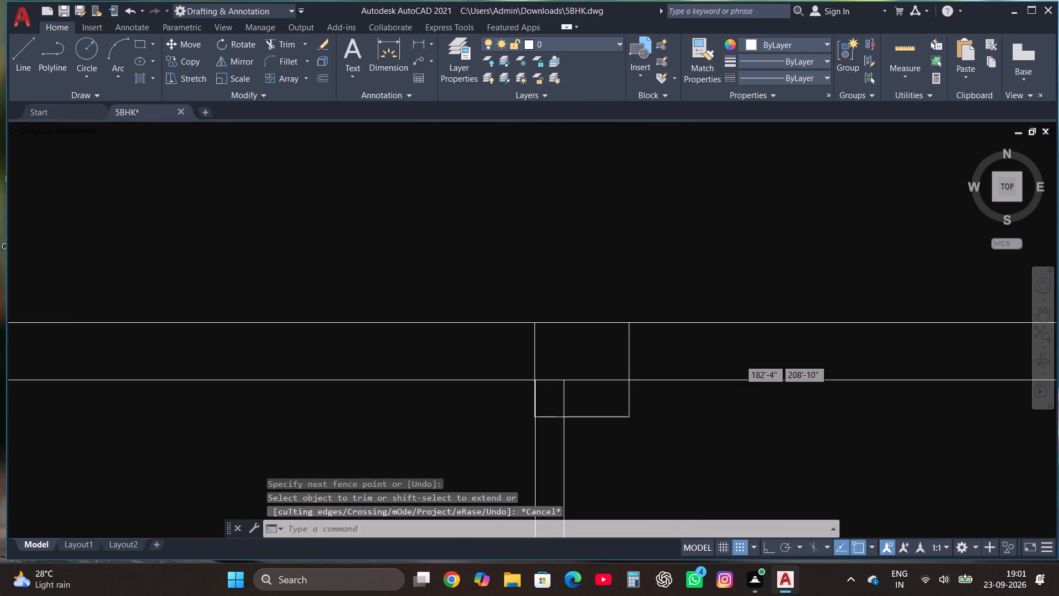
click(290, 42)
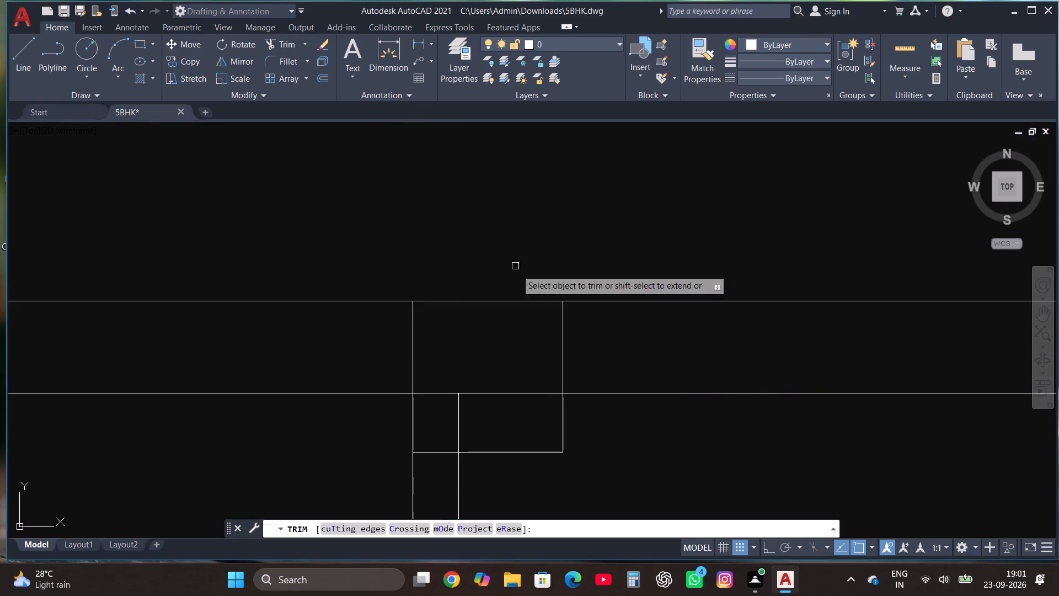
click(510, 409)
click(492, 348)
click(443, 401)
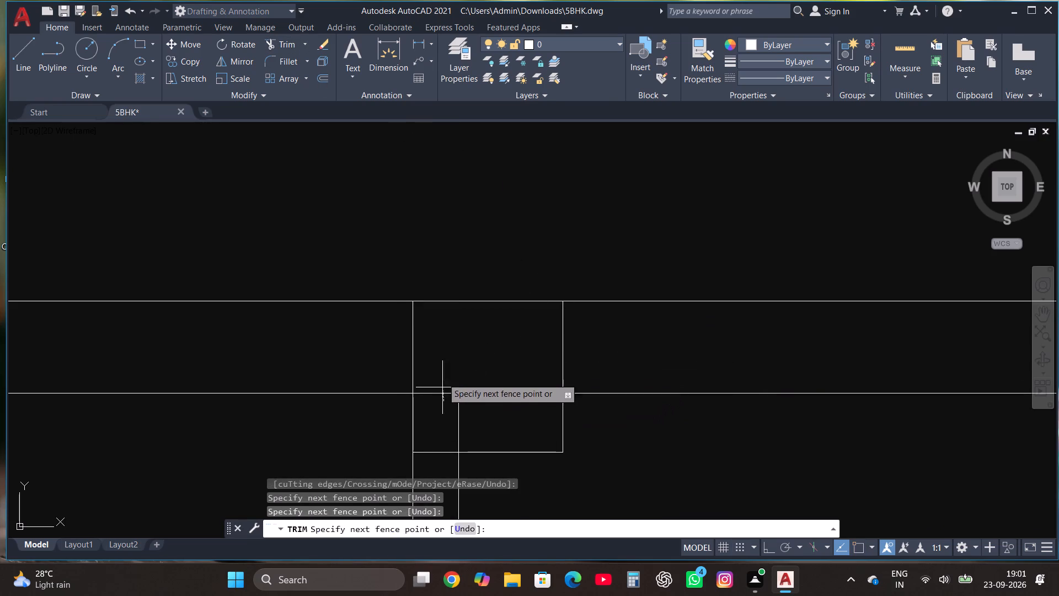
click(442, 364)
click(451, 405)
click(469, 417)
Trim the top wall's inner line inside the column at the plan's top-right corner.
scroll(469, 417, down, 2)
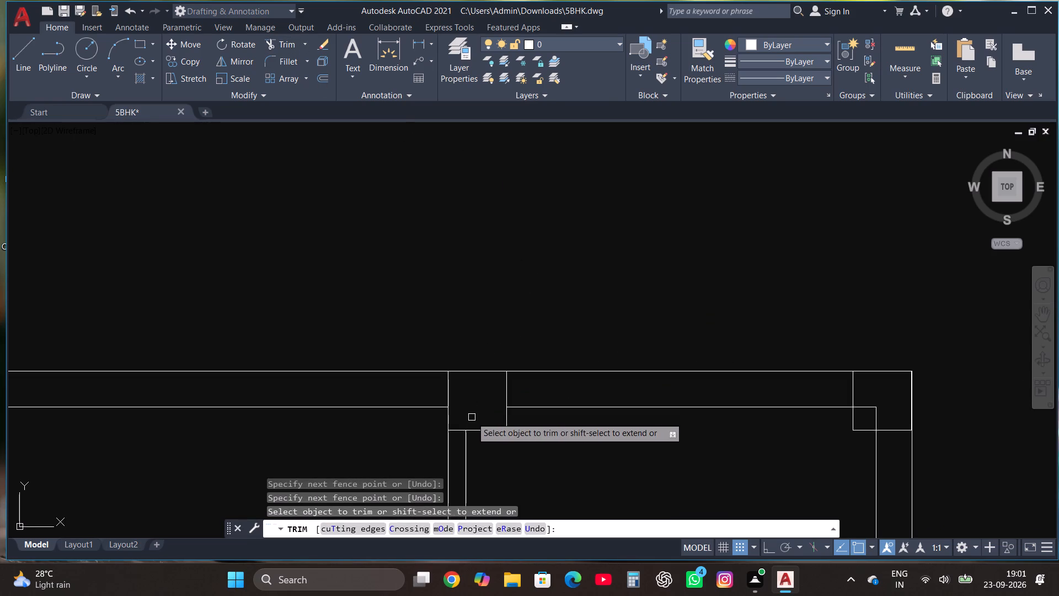
scroll(947, 411, up, 3)
click(644, 422)
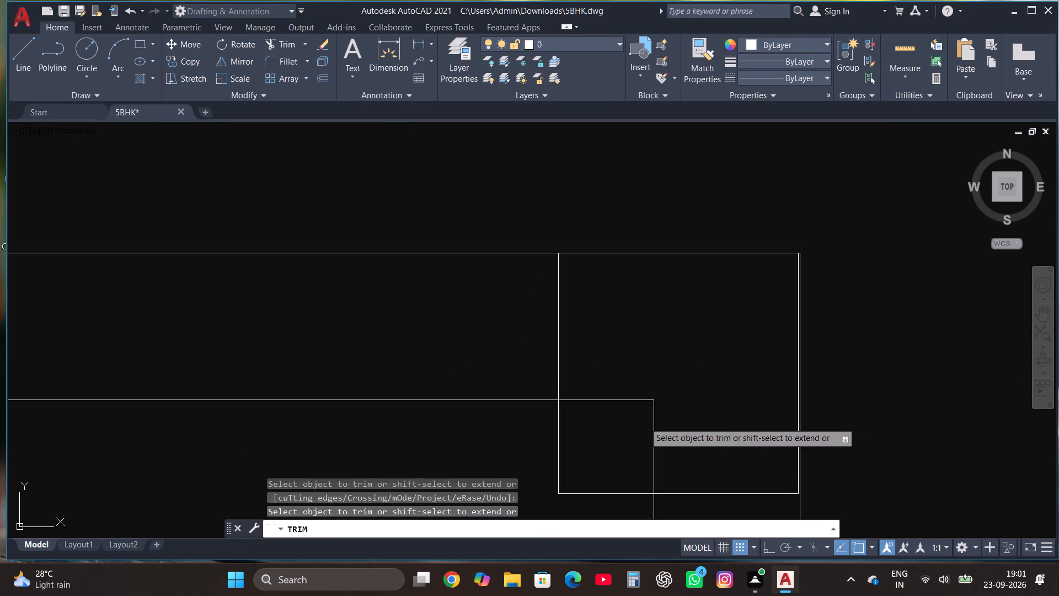
click(638, 374)
key(Escape)
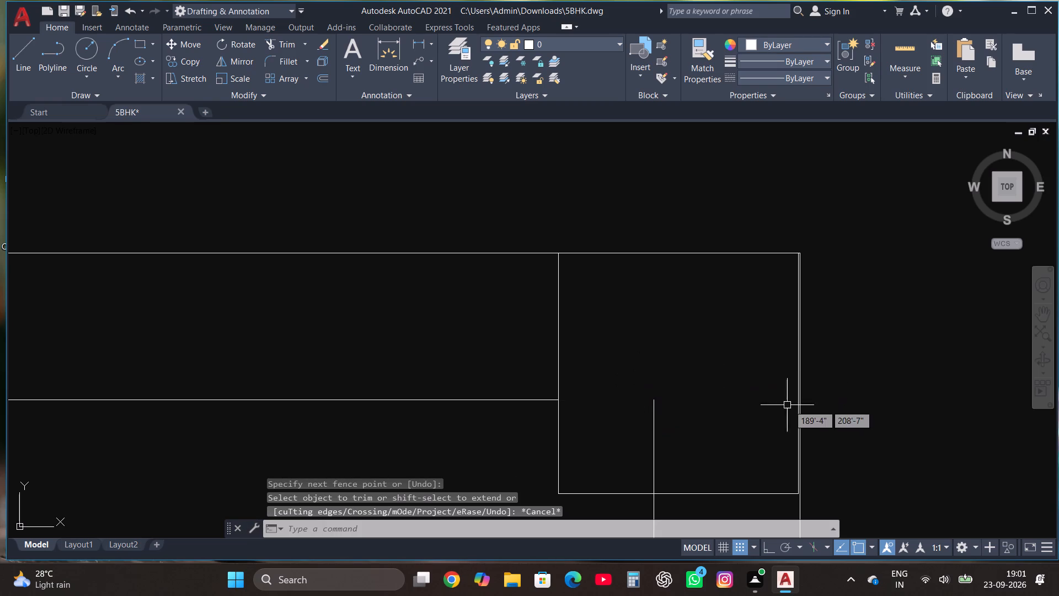
Move the top-right corner column by its top-right corner onto the outer wall corner.
click(688, 492)
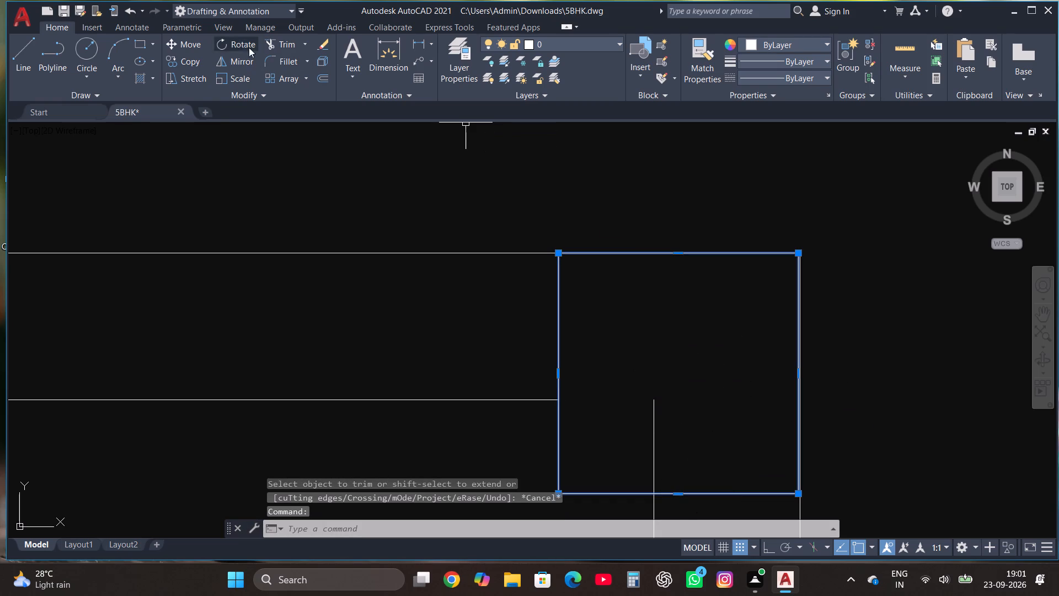
click(195, 42)
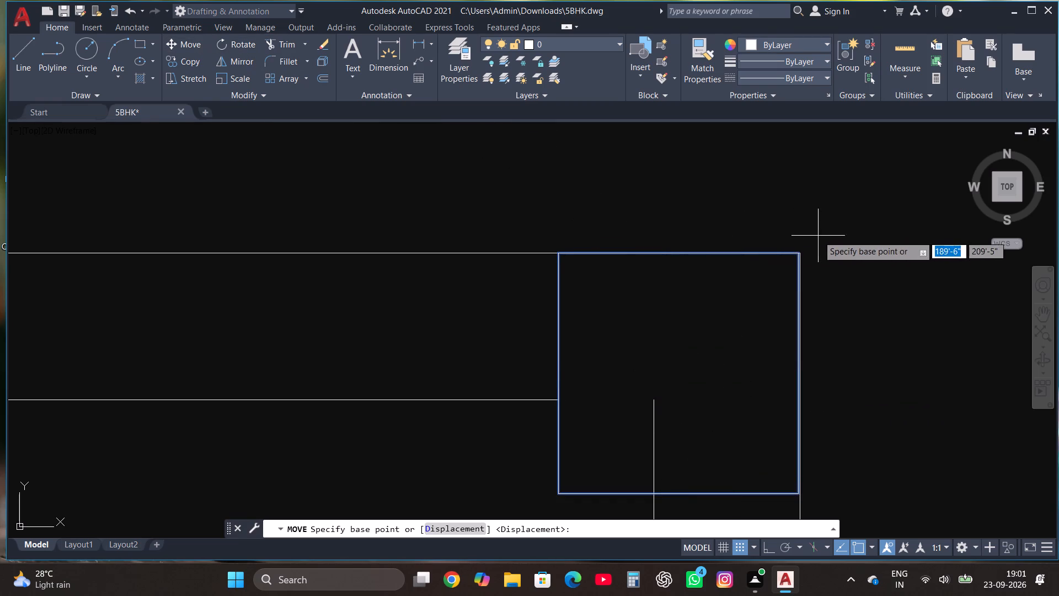
scroll(820, 236, up, 3)
scroll(751, 306, up, 1)
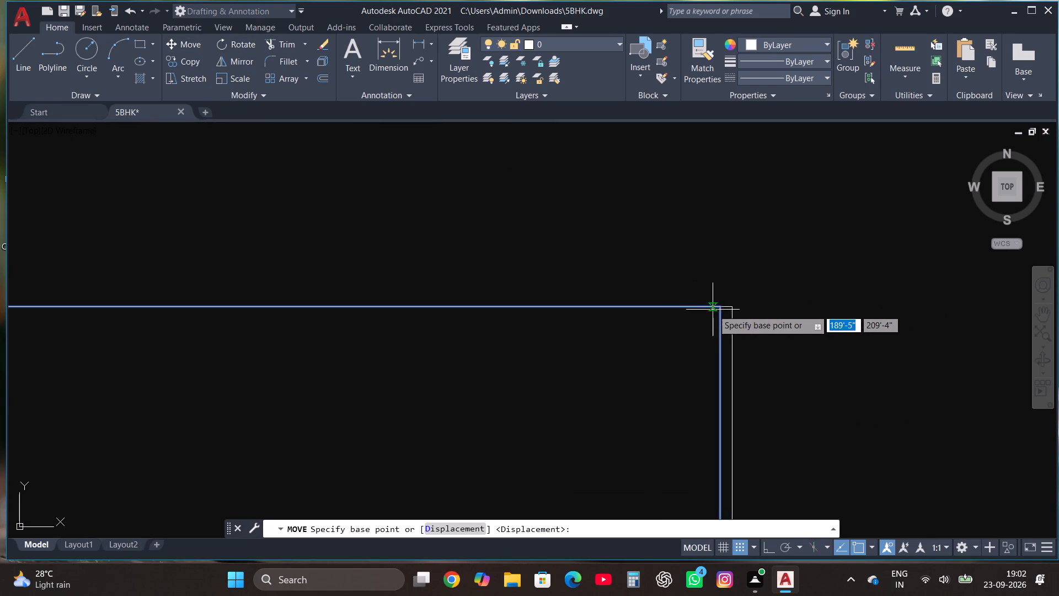
click(718, 310)
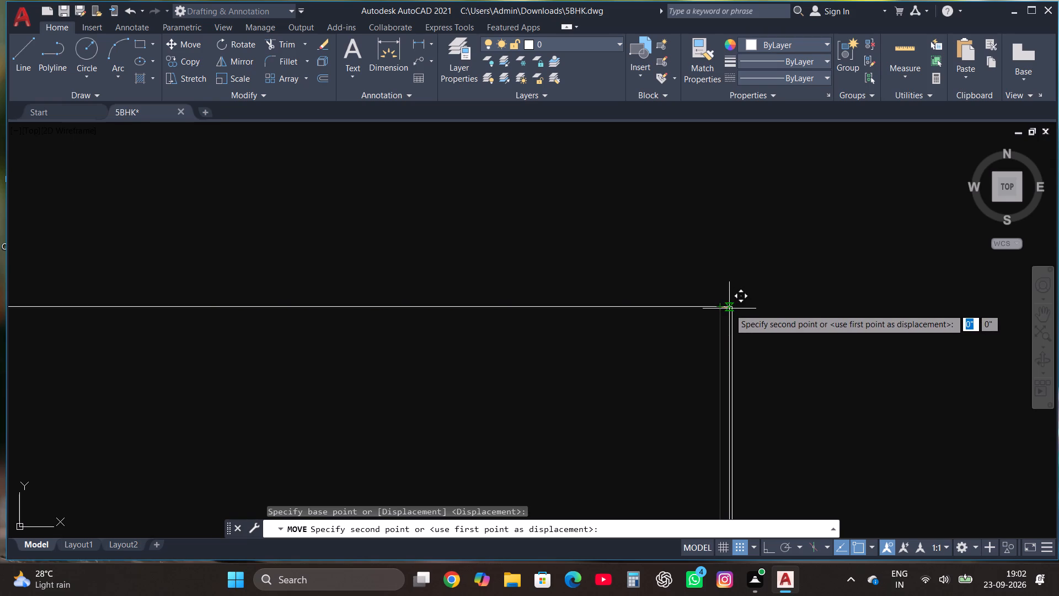
click(732, 308)
Trim the right wall's inner line inside the top-right corner column.
scroll(740, 242, down, 4)
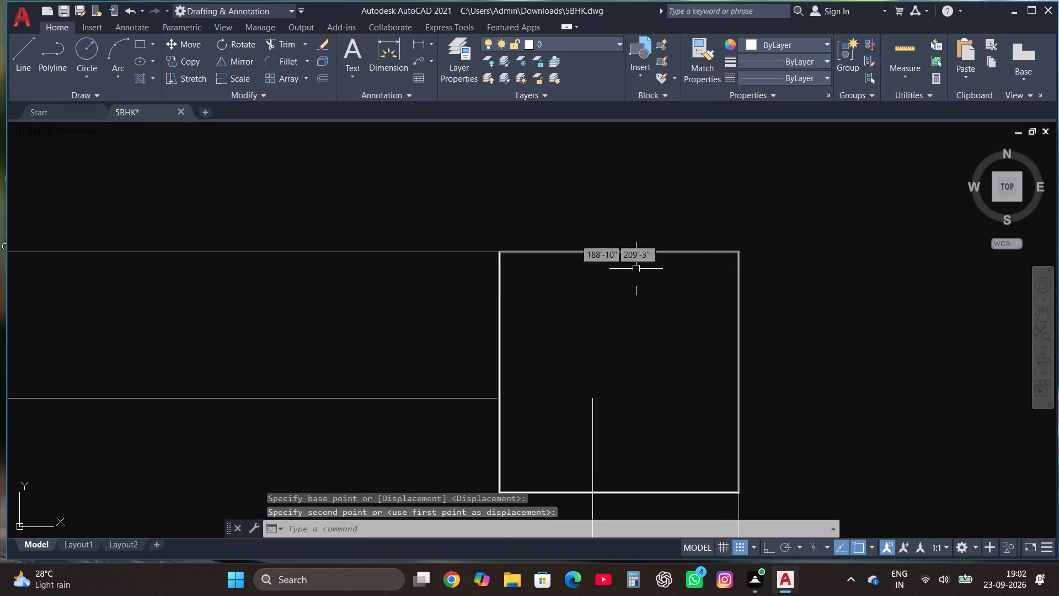
click(285, 43)
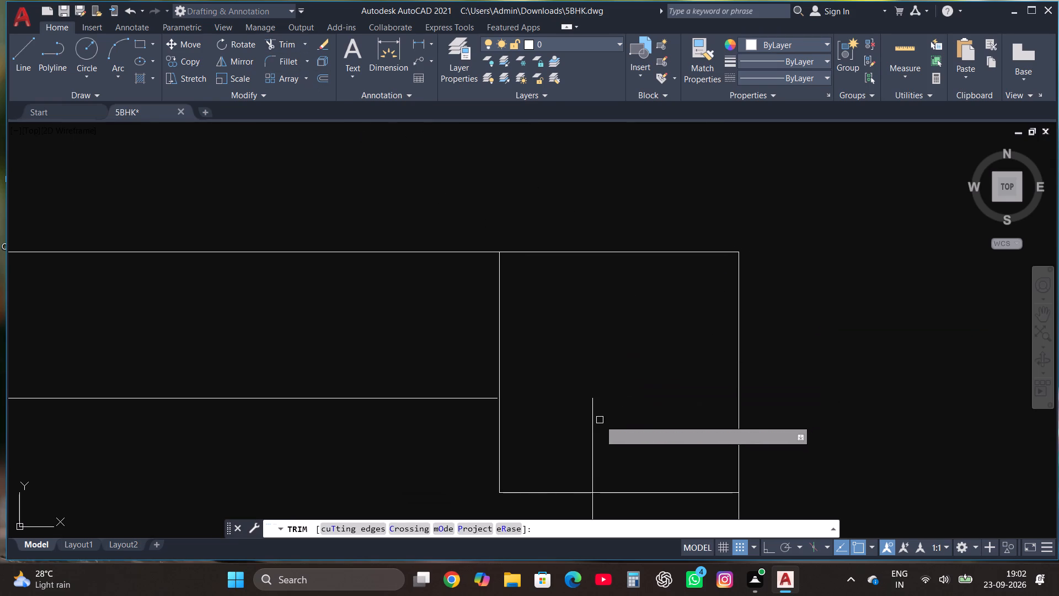
click(600, 421)
click(574, 419)
key(Escape)
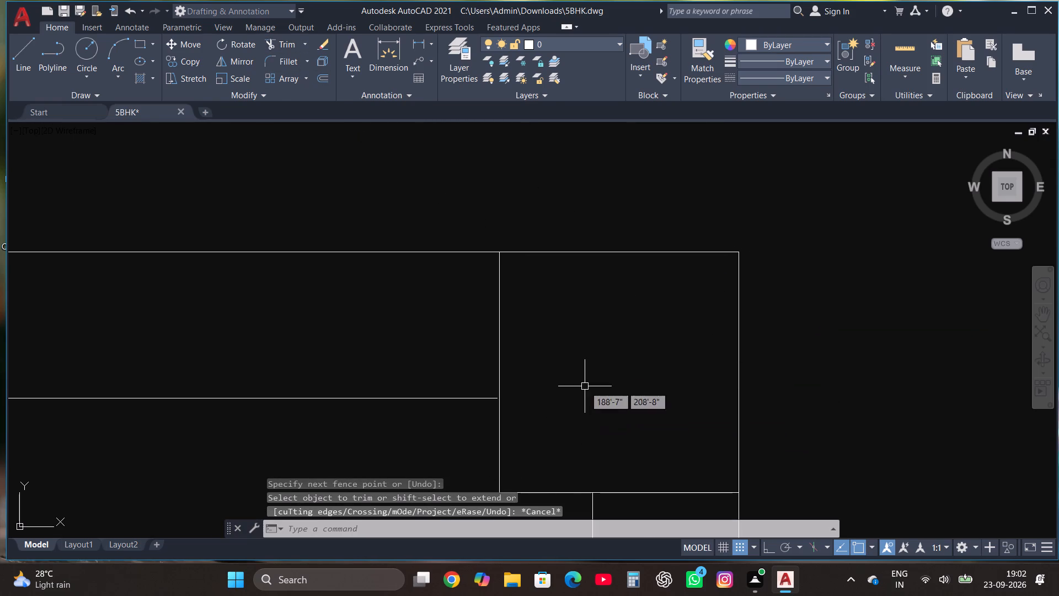
Draw a horizontal line about 6" long with Ortho on, continuing the top wall's inner line across the corner column's left edge.
scroll(525, 391, up, 3)
scroll(637, 417, down, 4)
scroll(608, 397, up, 1)
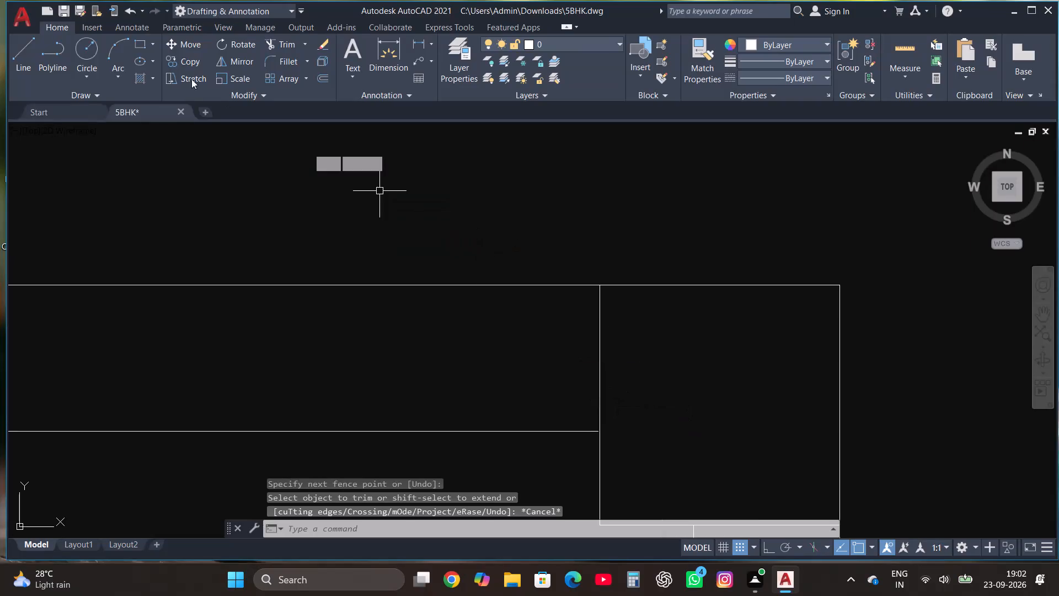
click(22, 54)
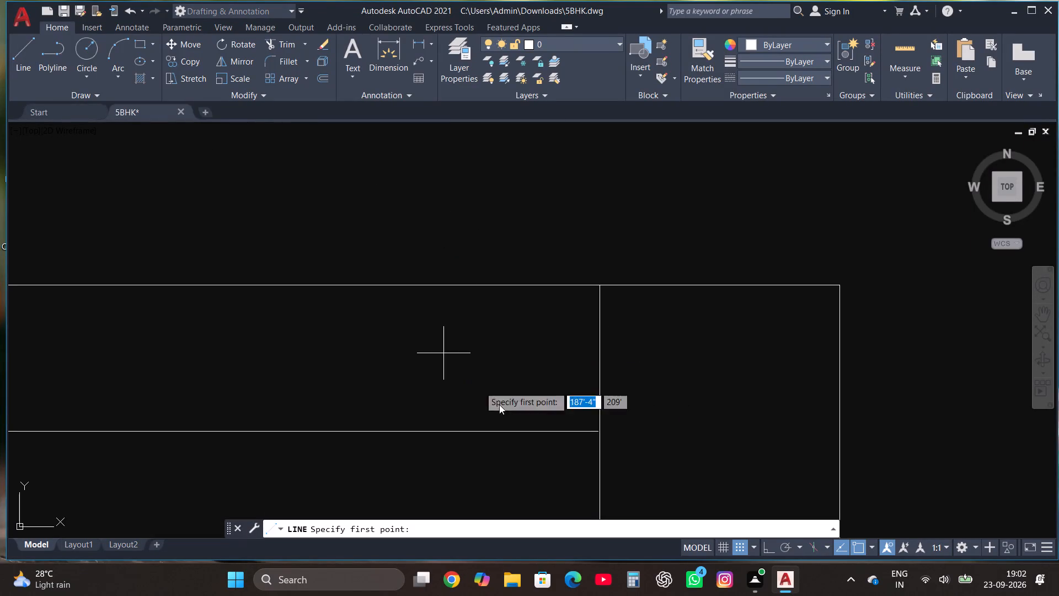
click(573, 433)
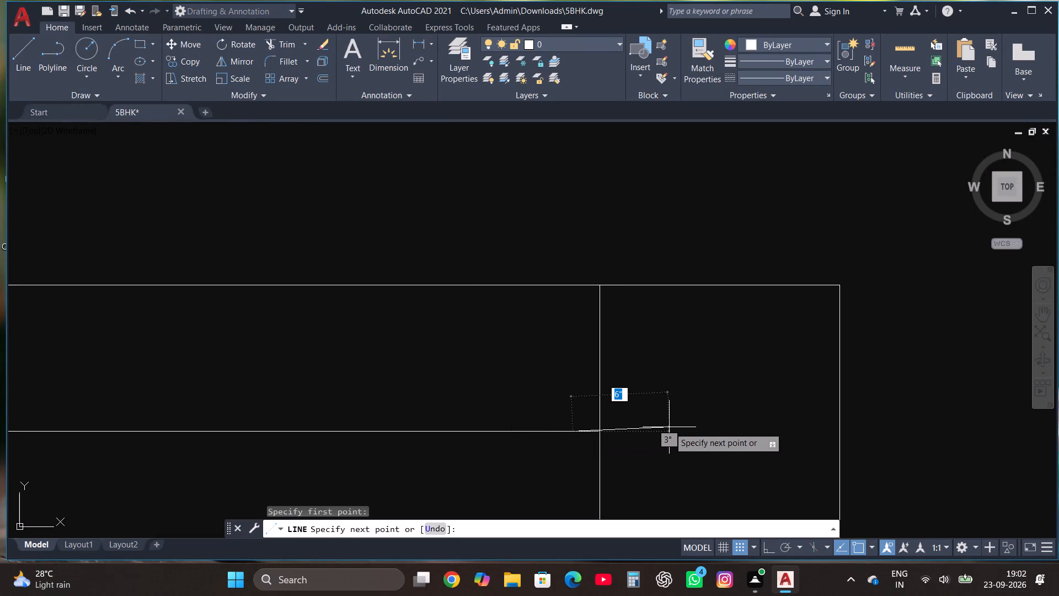
key(F8)
click(666, 421)
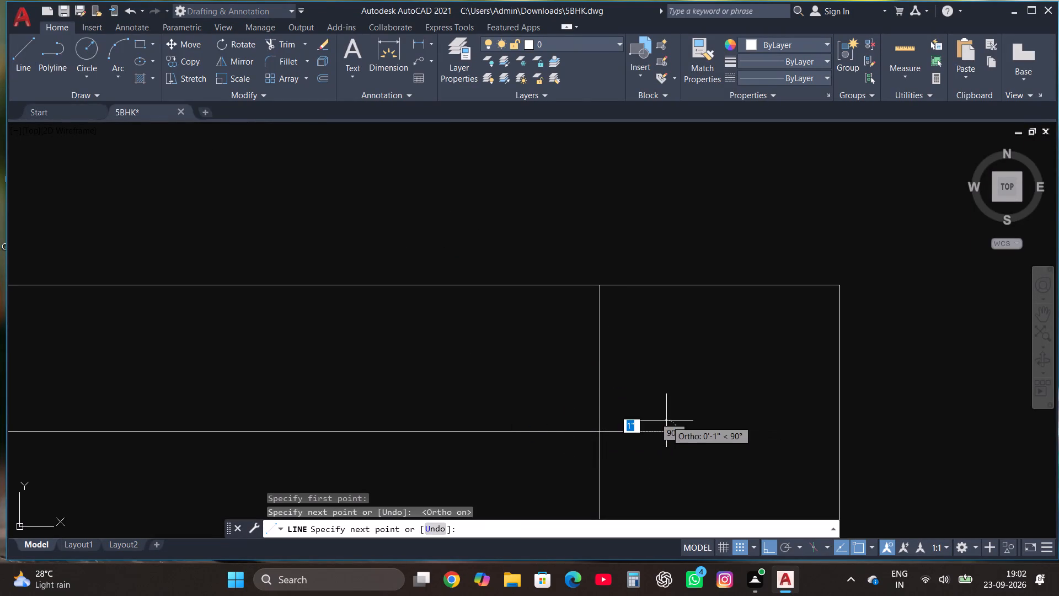
key(Escape)
Trim the part of the new line that projects inside the top-right corner column.
click(288, 43)
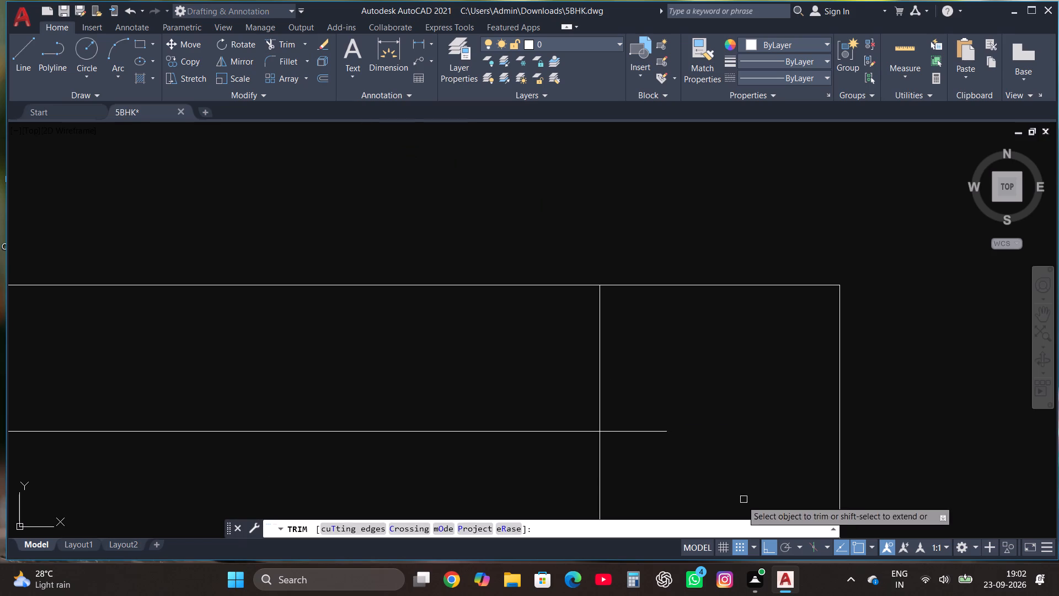
drag(640, 469, 637, 460)
click(637, 369)
key(Escape)
Move the column where the top-right room's lower wall meets the right wall by its lower-right corner onto the outer wall line.
scroll(637, 369, down, 2)
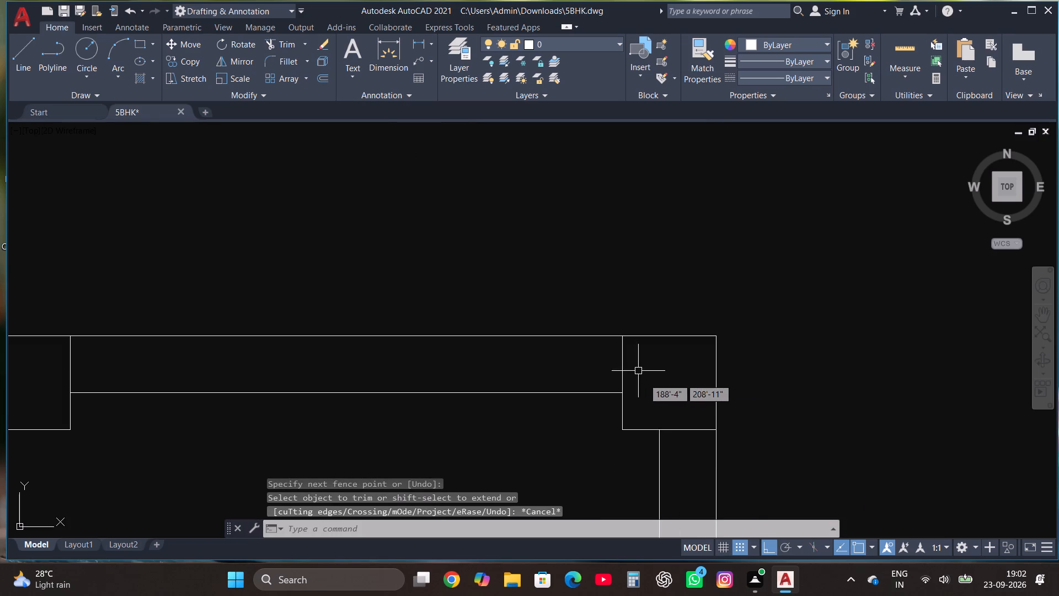
scroll(688, 452, up, 4)
scroll(470, 314, up, 3)
scroll(470, 314, down, 5)
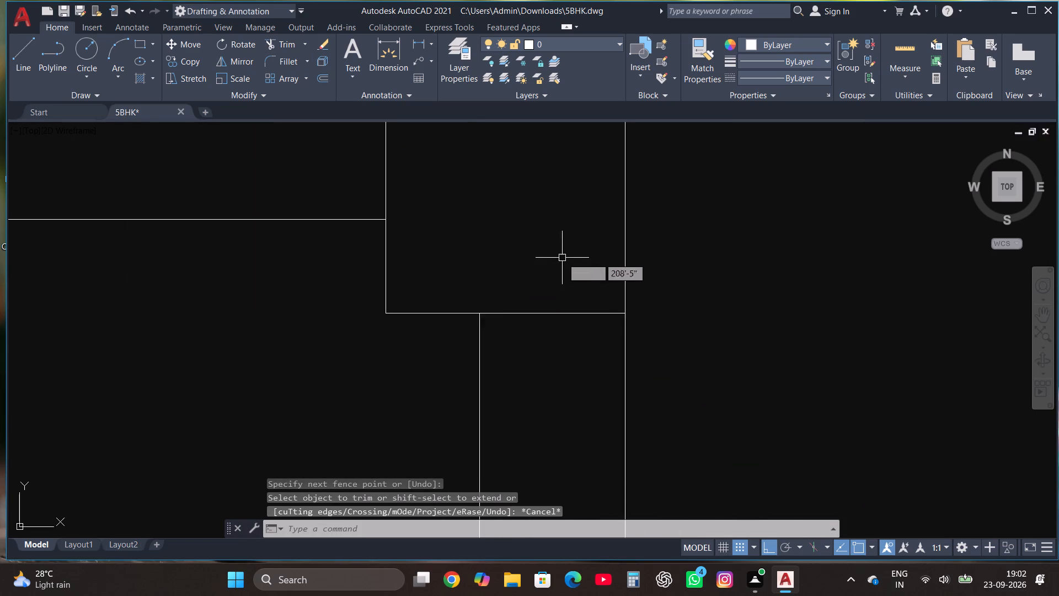
scroll(566, 253, down, 6)
scroll(582, 387, up, 4)
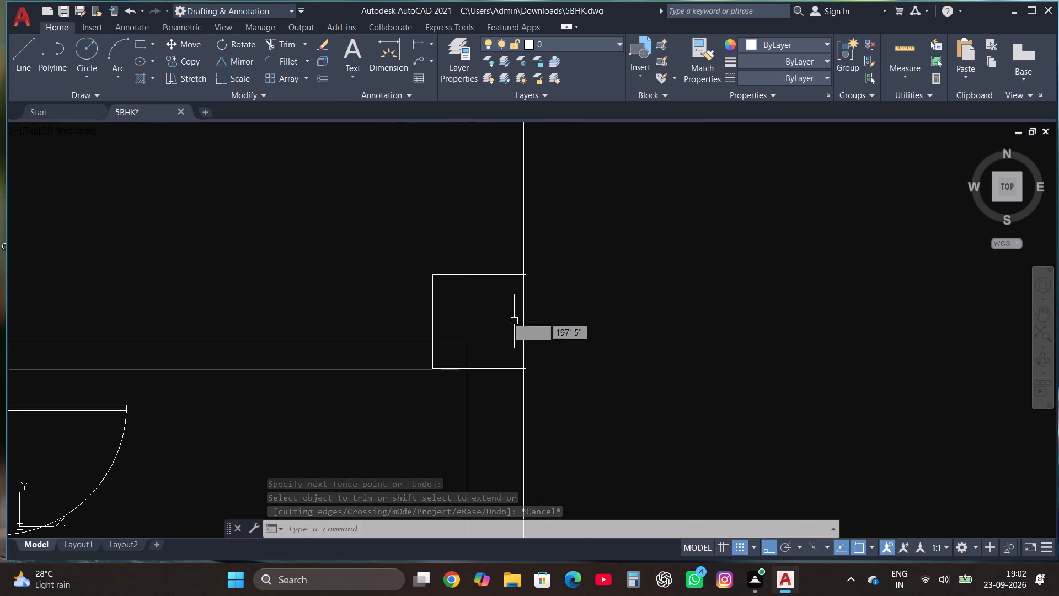
scroll(481, 307, up, 1)
click(479, 258)
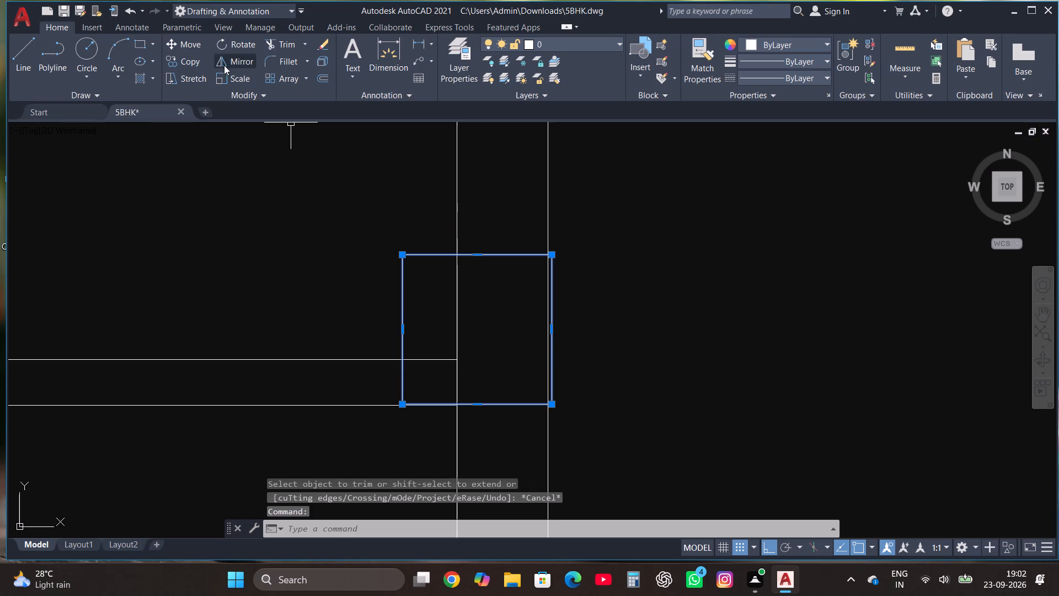
click(178, 45)
scroll(578, 397, up, 1)
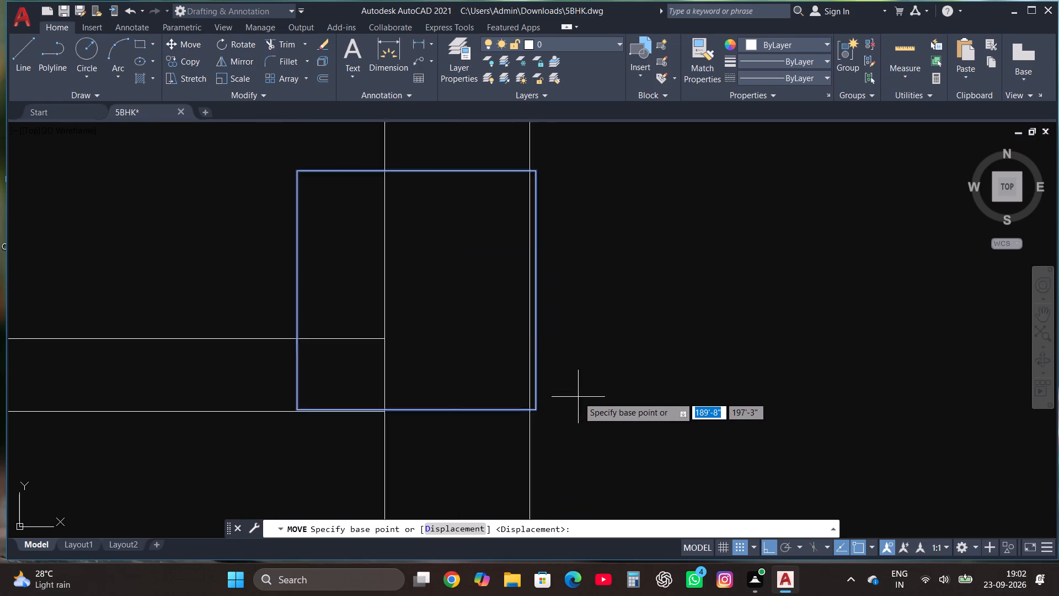
scroll(578, 397, up, 1)
scroll(568, 406, down, 1)
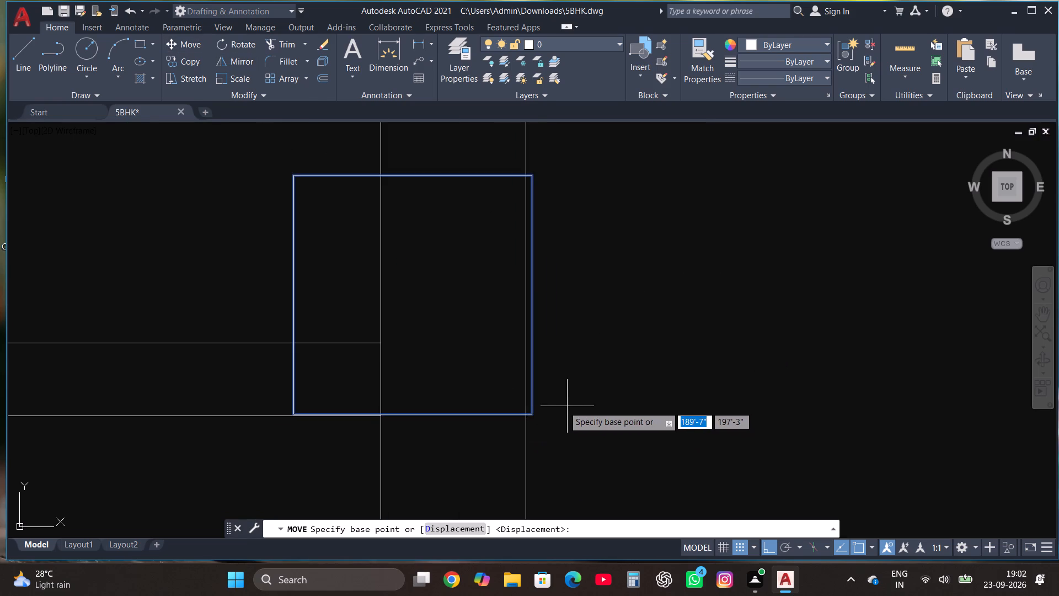
scroll(552, 411, up, 2)
click(500, 422)
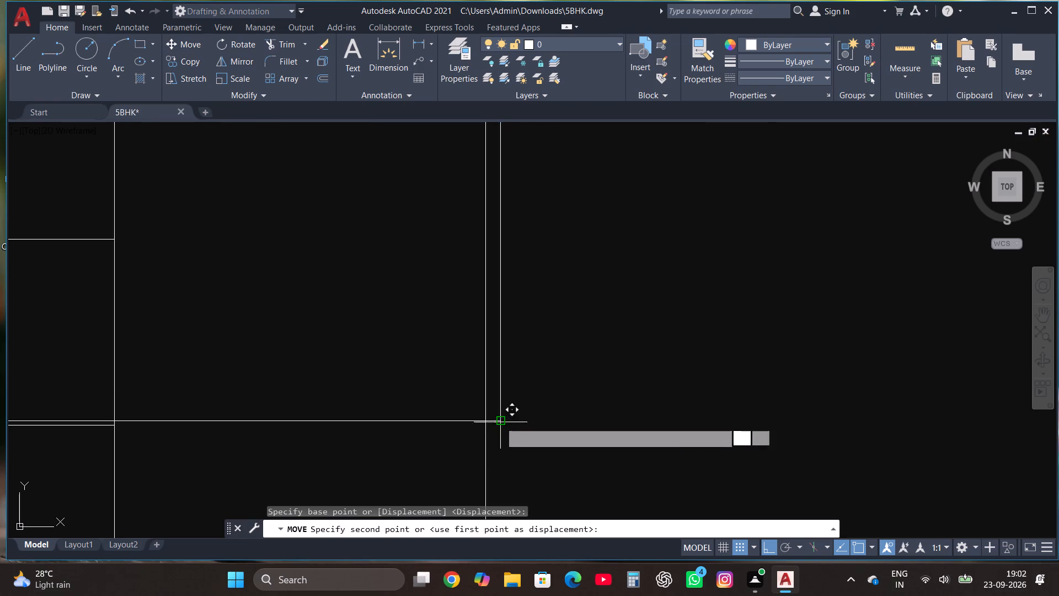
click(484, 424)
scroll(607, 407, down, 2)
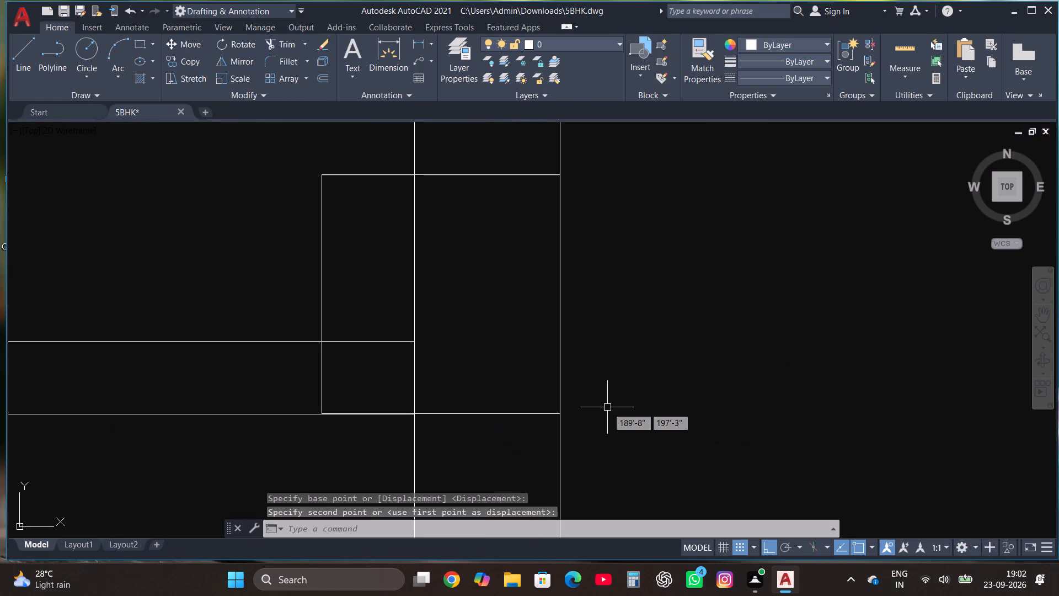
Move the same column down by its lower-left corner onto the lower line of the top-right room's bottom wall.
scroll(325, 422, up, 4)
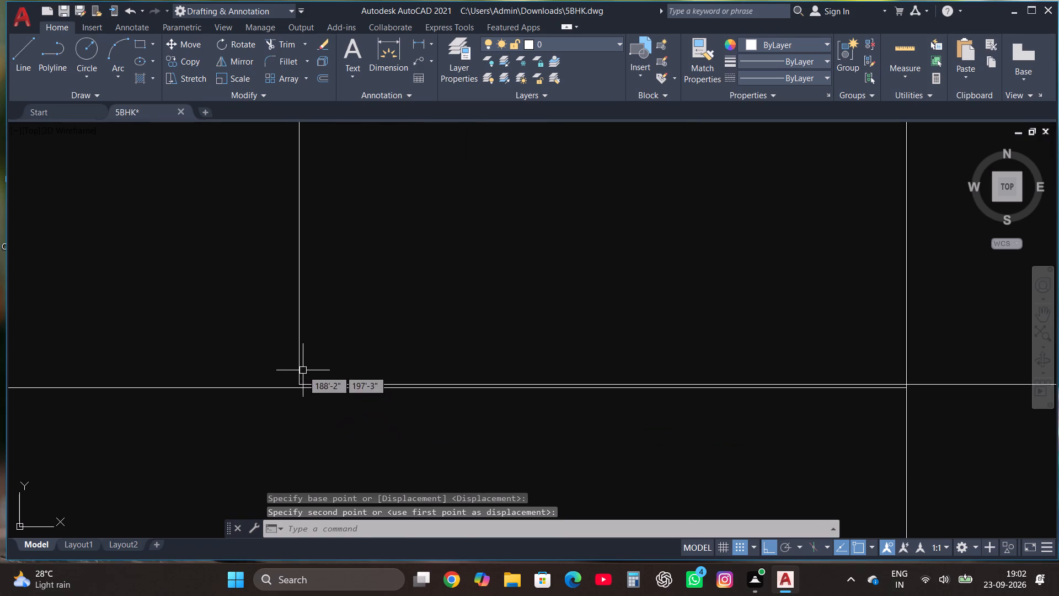
click(303, 370)
click(239, 252)
scroll(731, 372, down, 2)
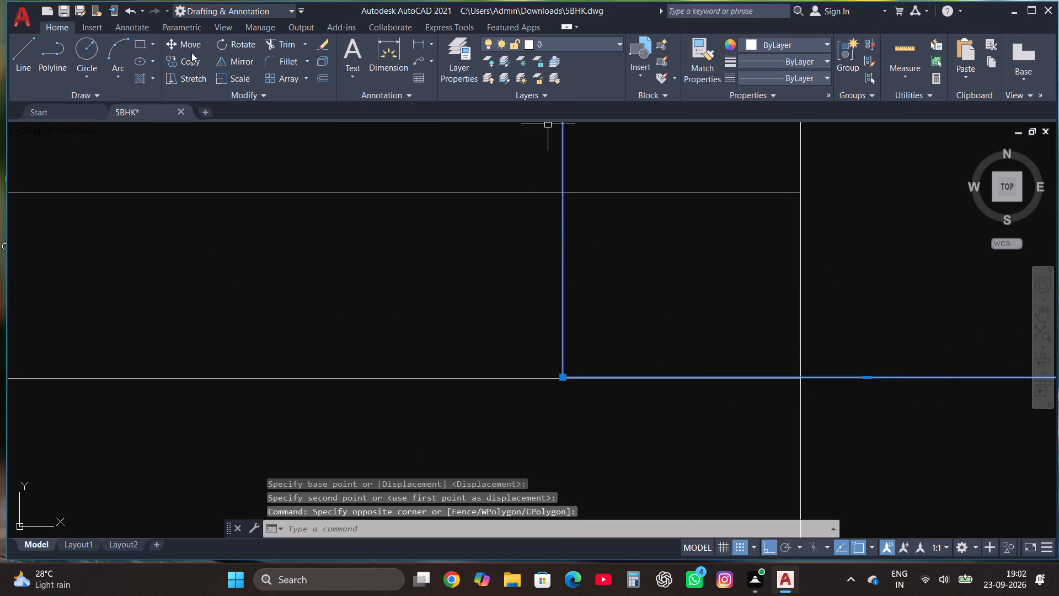
click(189, 39)
scroll(598, 343, up, 2)
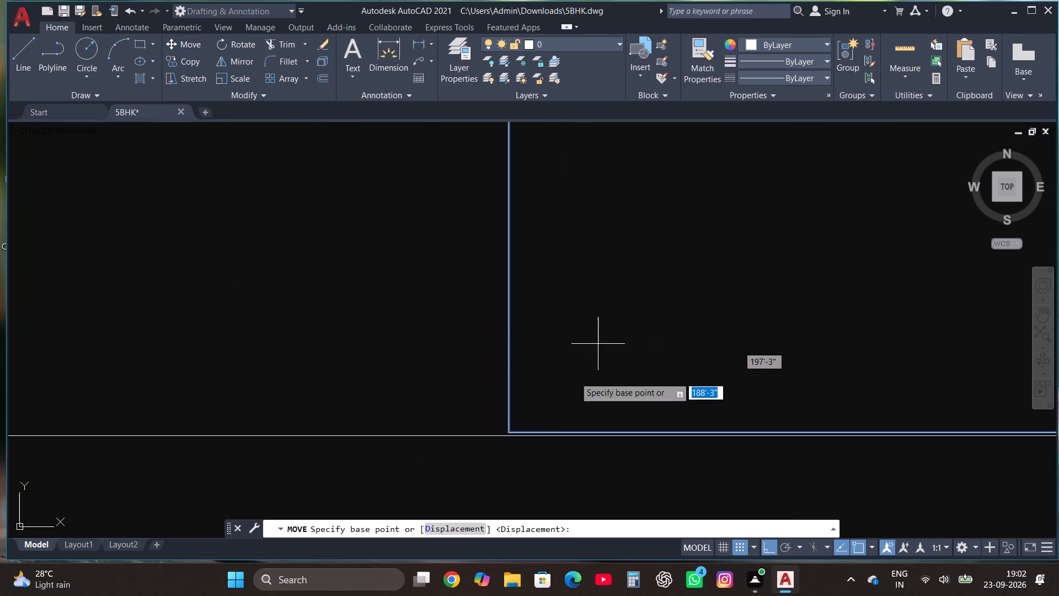
scroll(486, 458, up, 3)
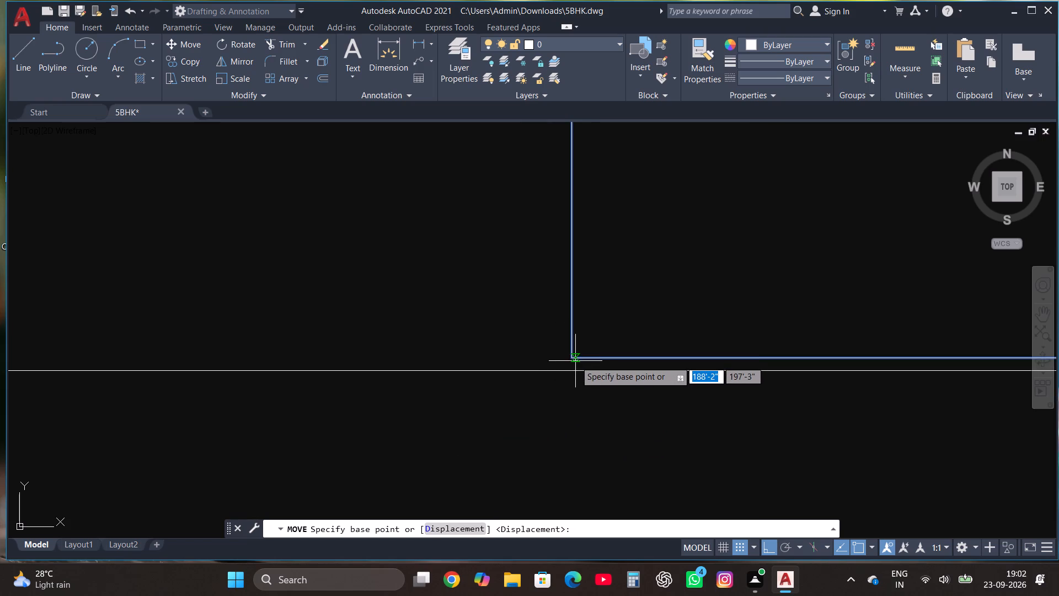
click(572, 358)
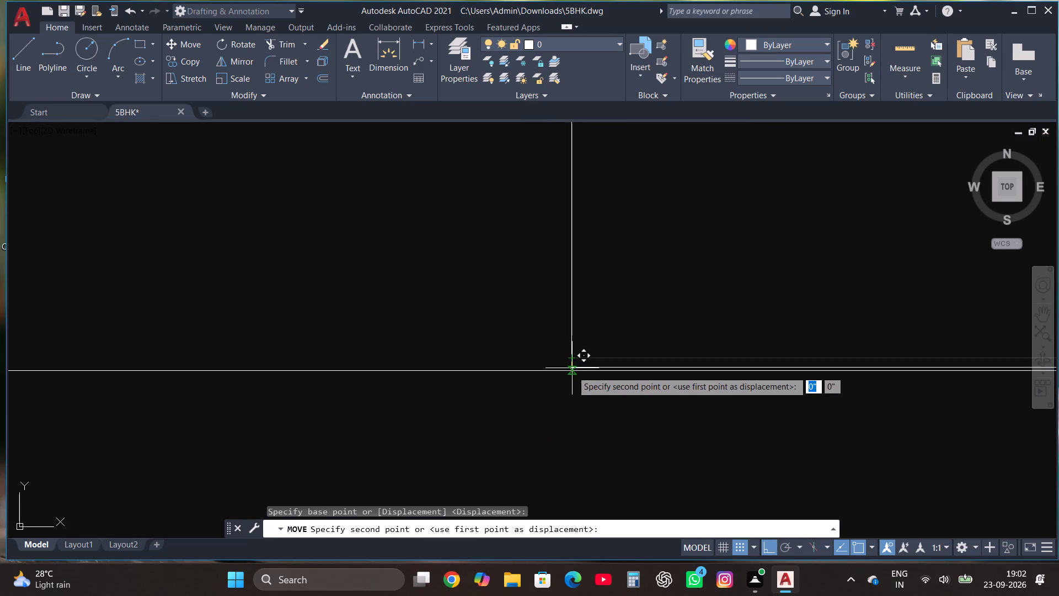
click(572, 371)
scroll(482, 436, down, 6)
scroll(535, 422, down, 3)
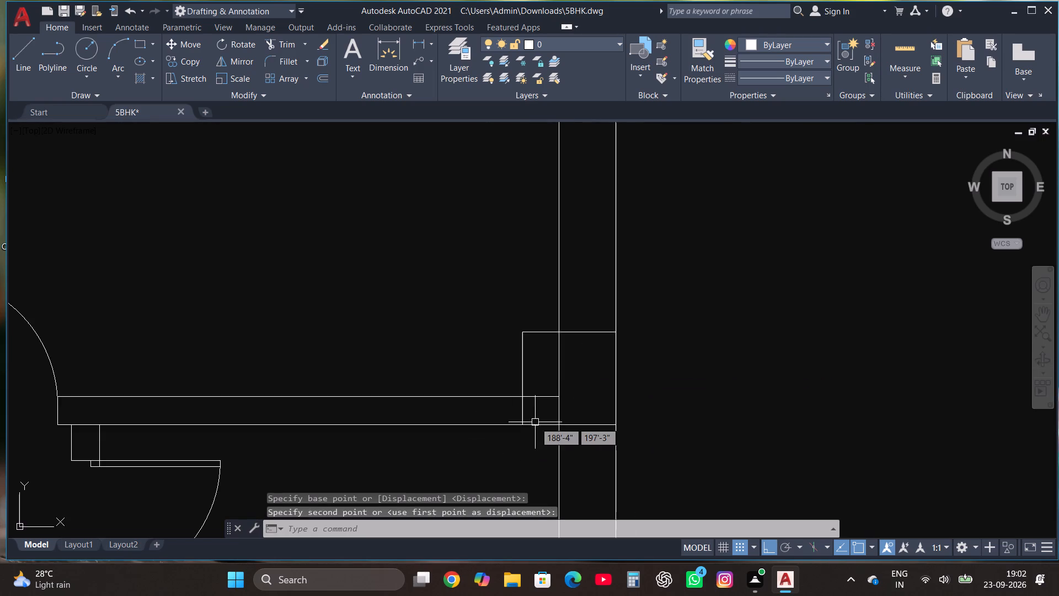
scroll(576, 339, down, 3)
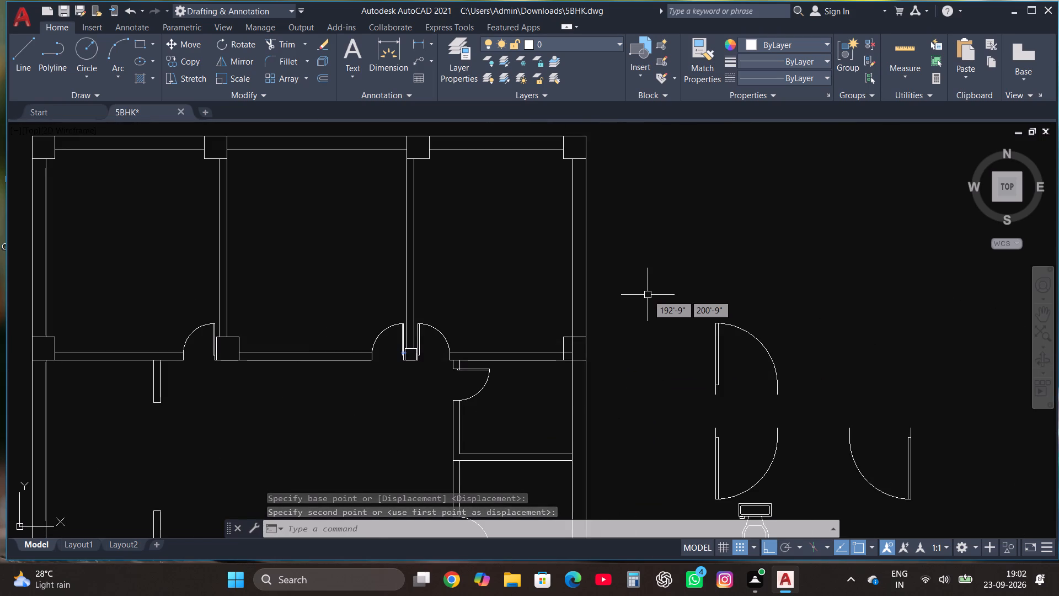
Trim the room wall's upper line and the right wall's inner line inside that column.
scroll(568, 355, up, 4)
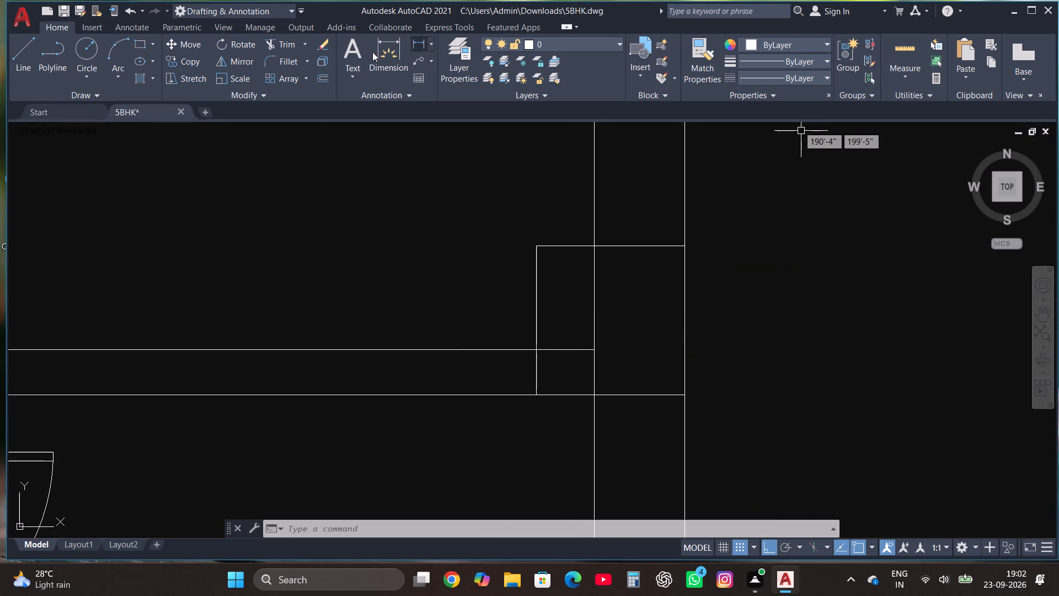
click(268, 40)
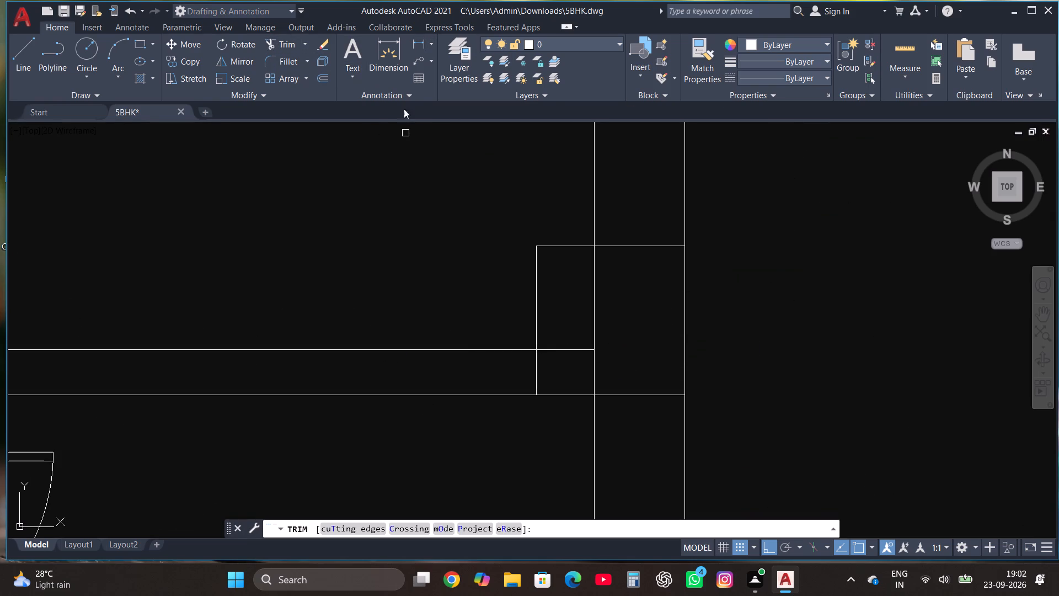
click(570, 368)
double_click(574, 308)
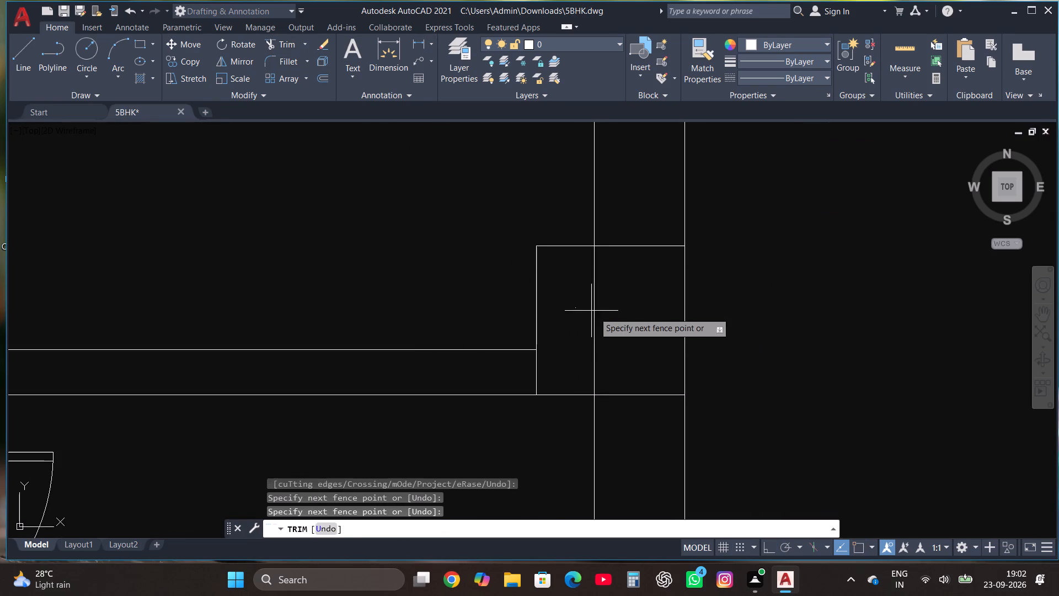
click(609, 317)
scroll(609, 317, down, 3)
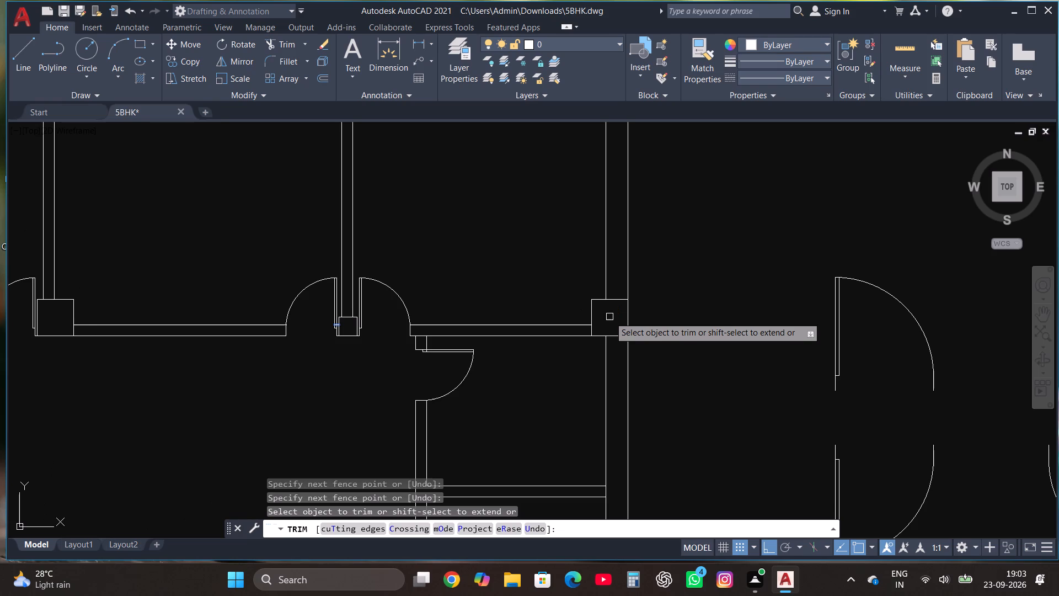
key(Escape)
Move the right-wall column below the lower toilet by its top-right corner horizontally onto the outer wall line.
scroll(335, 320, up, 4)
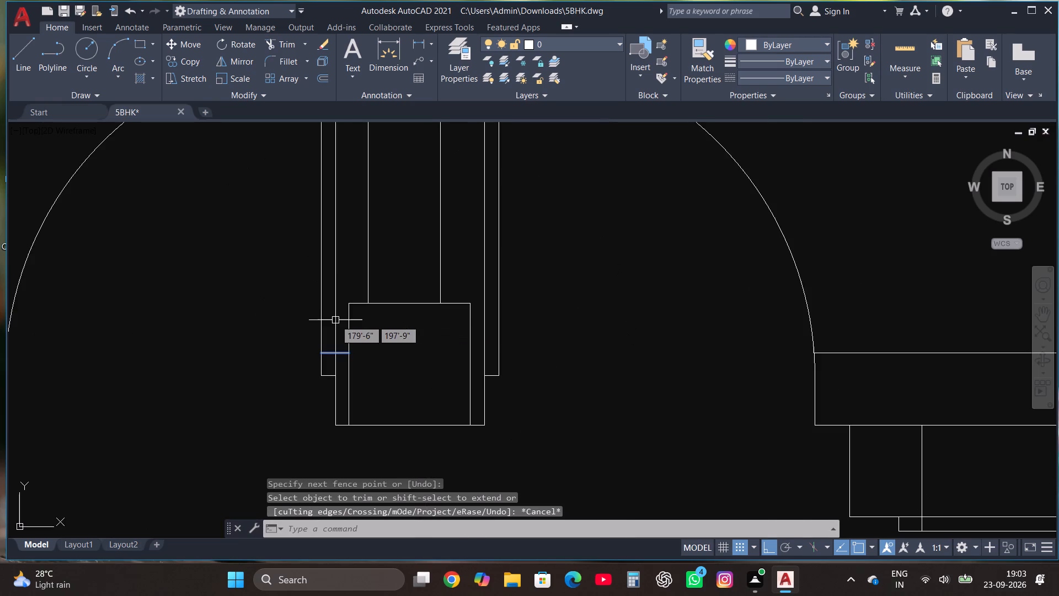
scroll(335, 320, down, 5)
scroll(600, 229, down, 2)
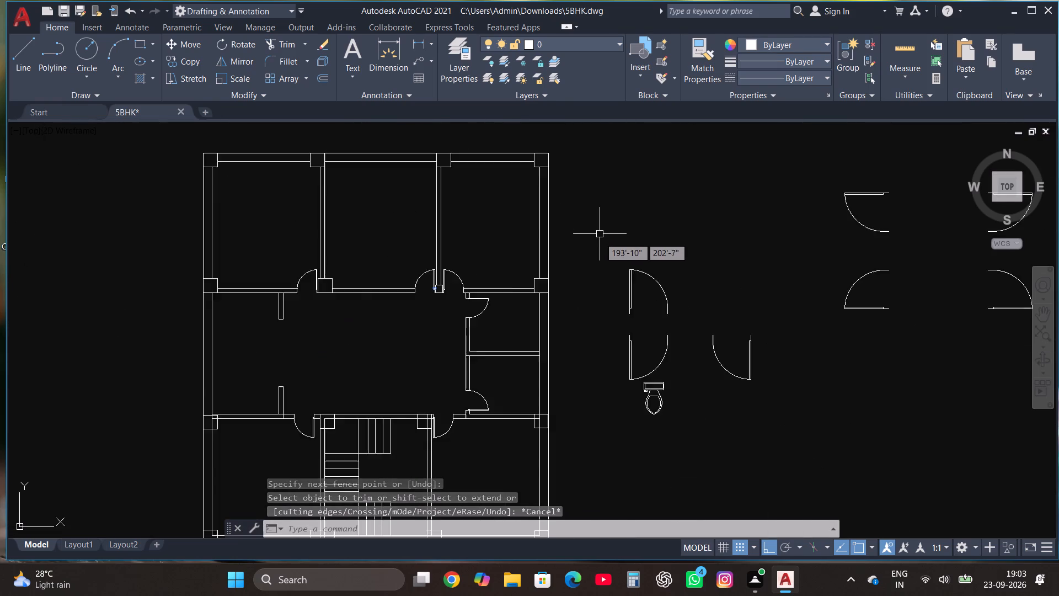
scroll(590, 387, up, 3)
scroll(497, 310, up, 3)
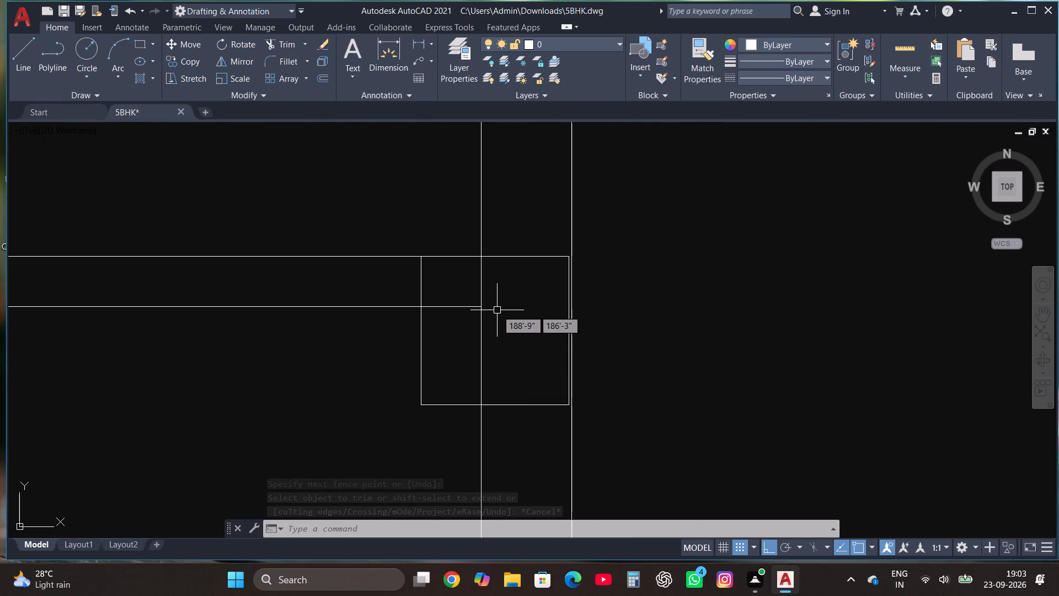
click(518, 410)
click(513, 381)
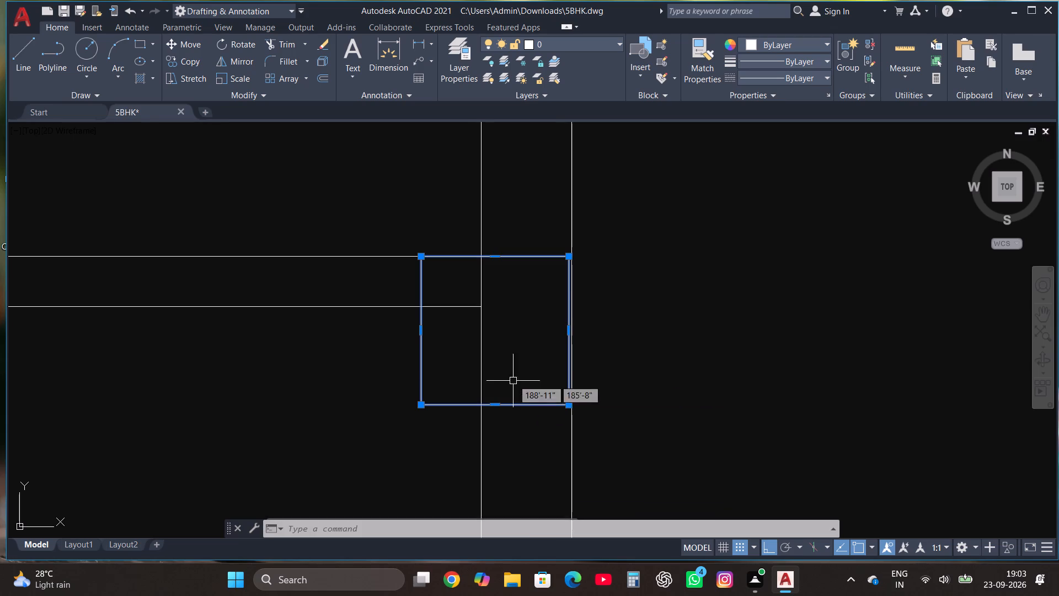
click(183, 37)
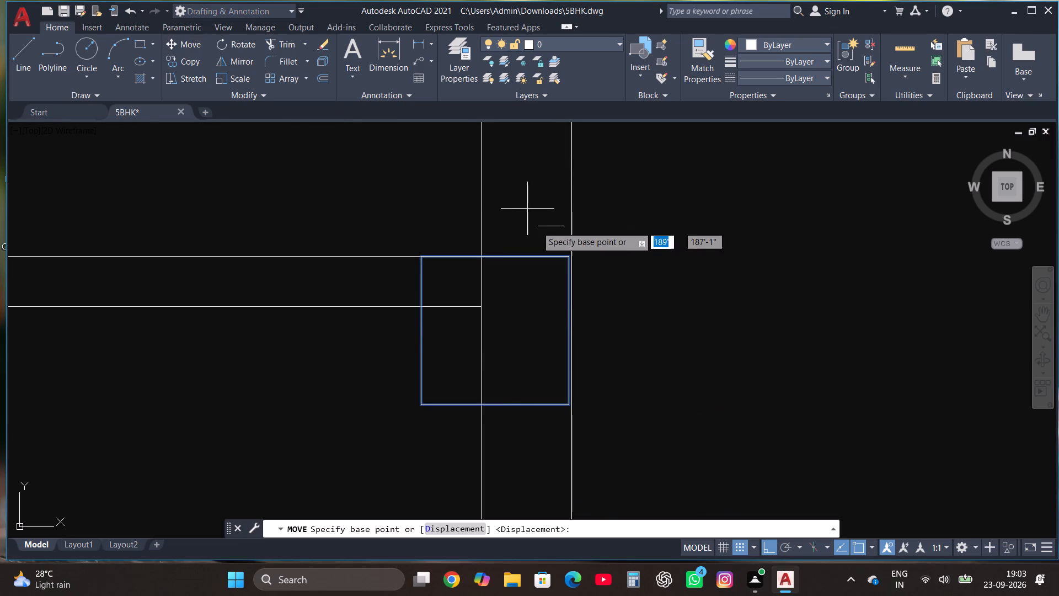
scroll(550, 243, up, 4)
click(669, 332)
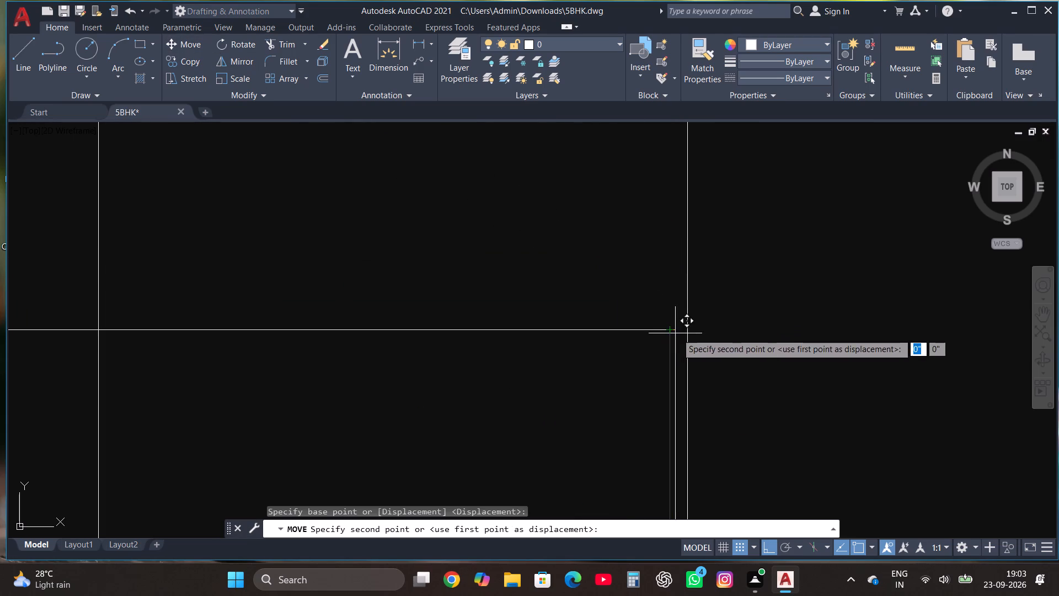
click(685, 331)
scroll(744, 310, down, 2)
scroll(690, 264, down, 2)
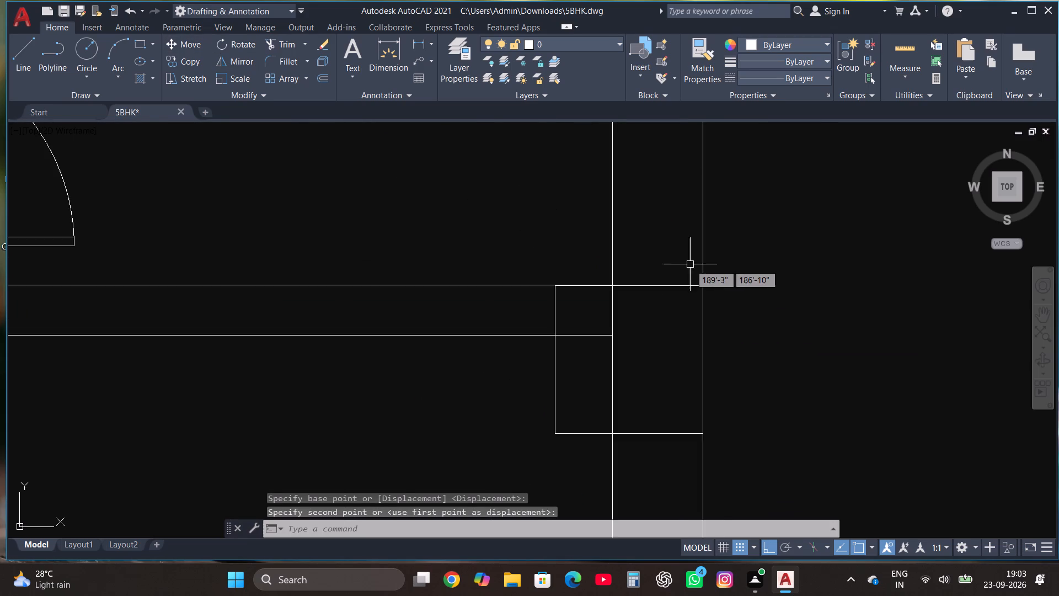
scroll(690, 264, down, 1)
Trim the right wall's inner line and the horizontal wall's lower line inside the column below the lower toilet.
scroll(704, 295, up, 1)
click(278, 44)
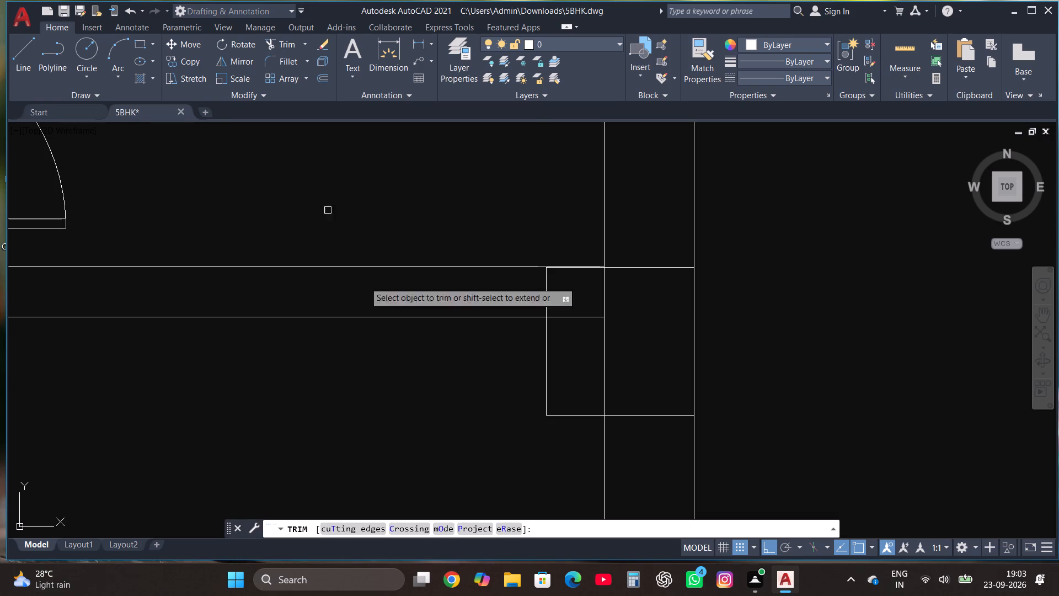
click(629, 310)
click(600, 295)
click(588, 306)
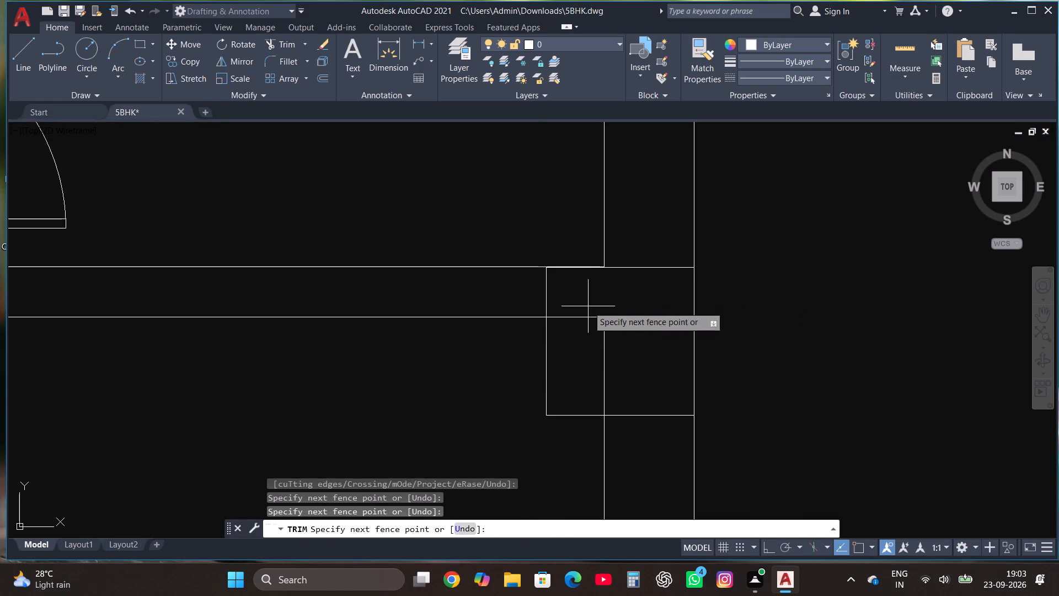
click(619, 380)
scroll(619, 380, down, 3)
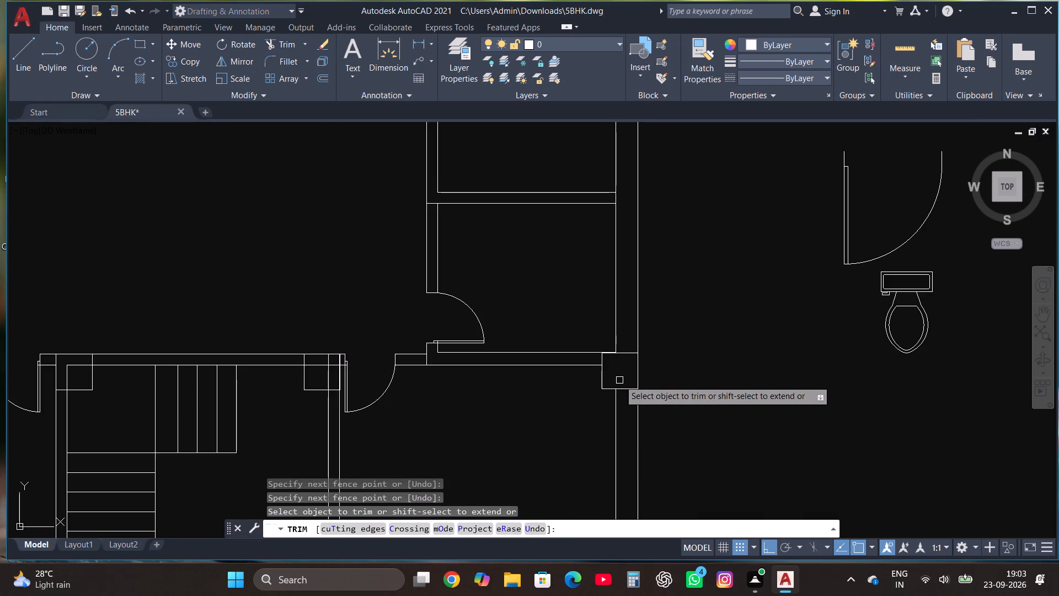
key(Escape)
Move the staircase's top-right column by its top-right corner horizontally onto the right line of the staircase's right wall.
scroll(619, 380, down, 1)
scroll(440, 385, up, 2)
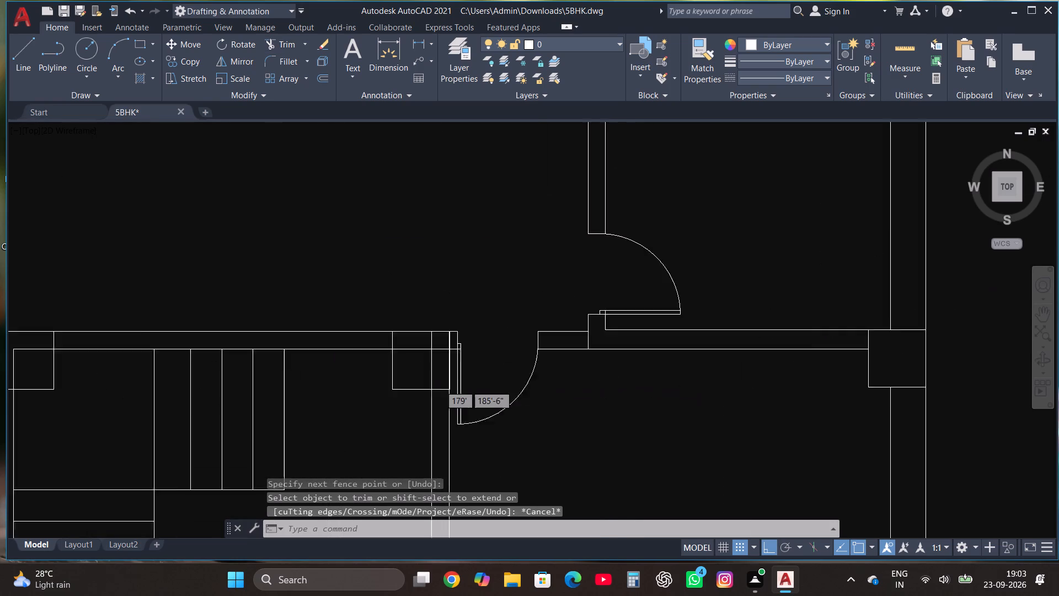
scroll(440, 385, up, 2)
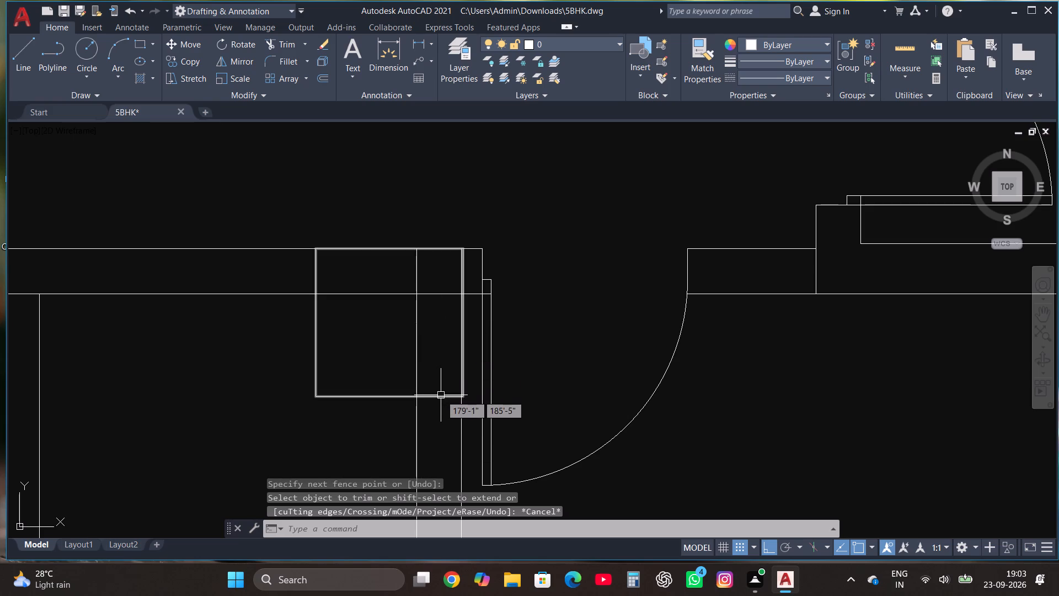
click(441, 395)
click(191, 45)
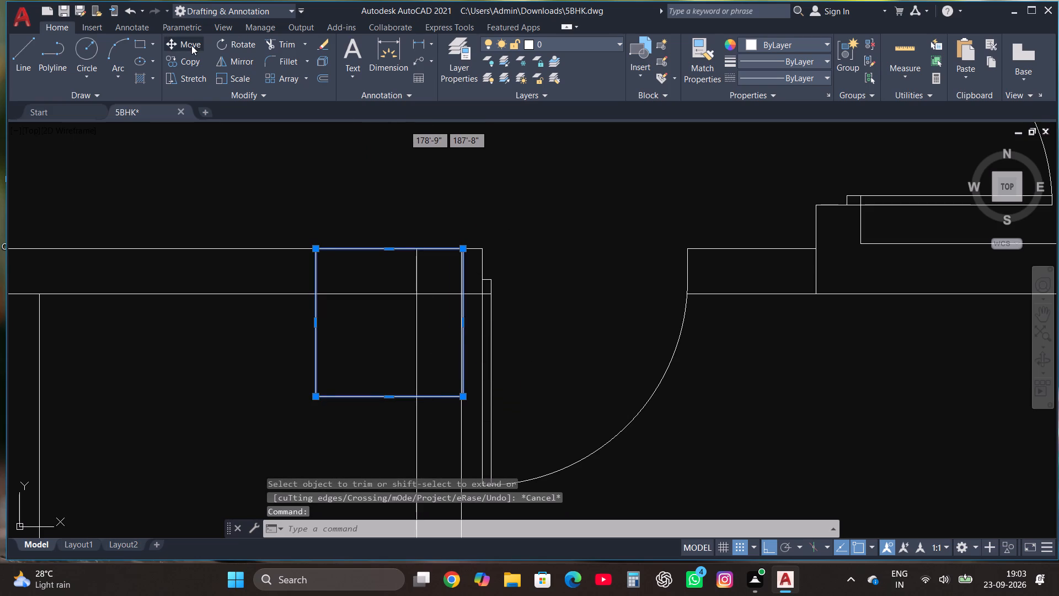
scroll(461, 237, up, 4)
scroll(479, 292, up, 2)
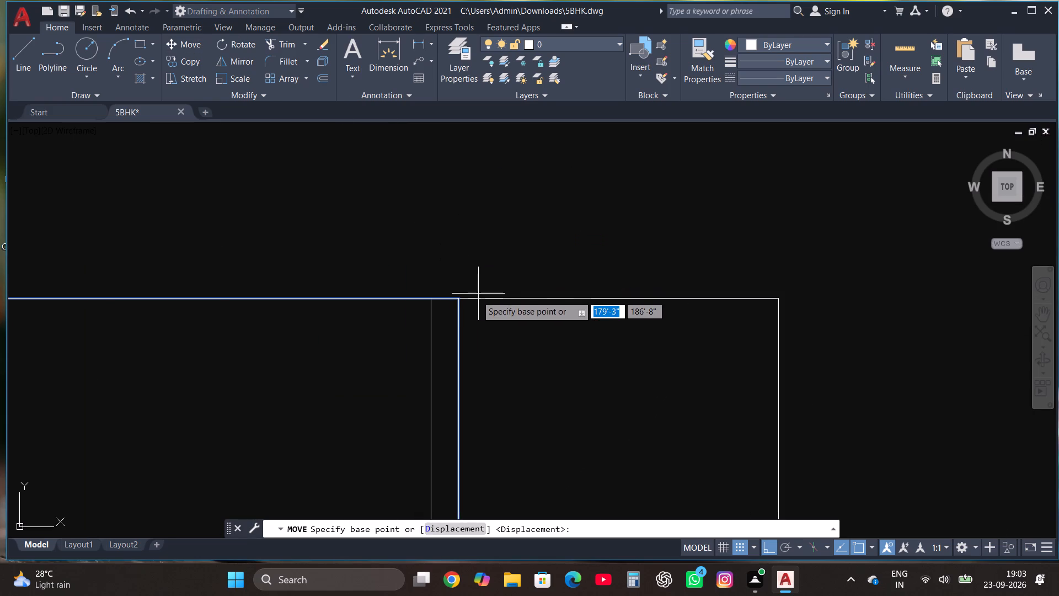
click(458, 299)
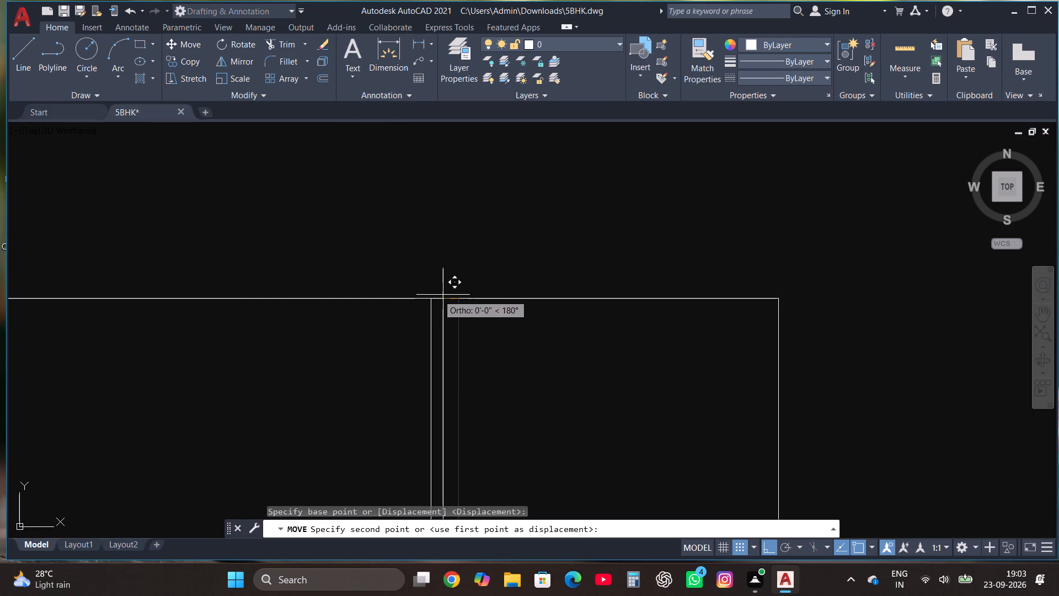
click(431, 295)
scroll(477, 210, down, 1)
scroll(465, 272, up, 2)
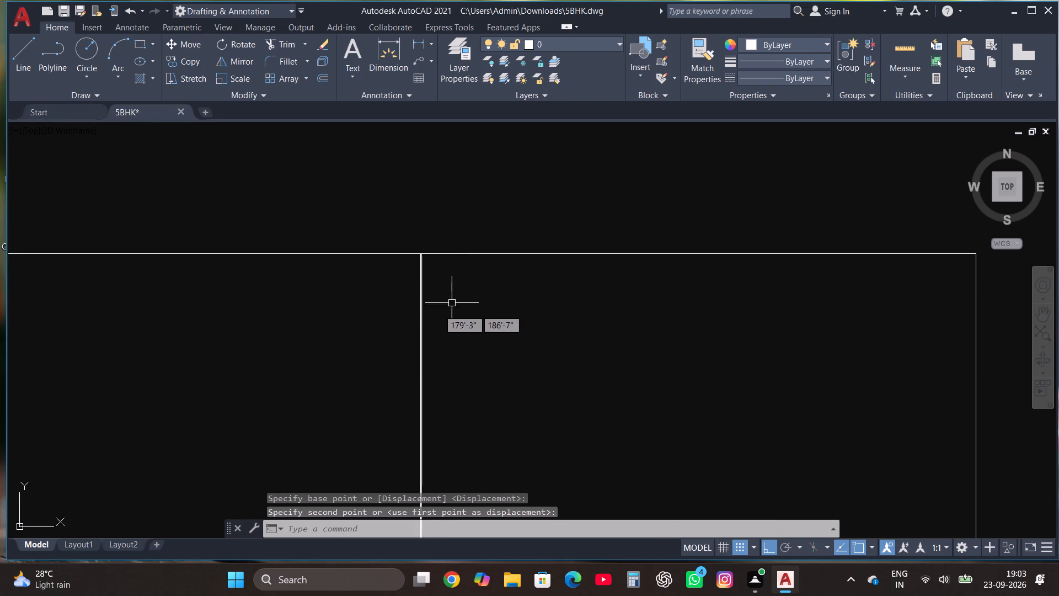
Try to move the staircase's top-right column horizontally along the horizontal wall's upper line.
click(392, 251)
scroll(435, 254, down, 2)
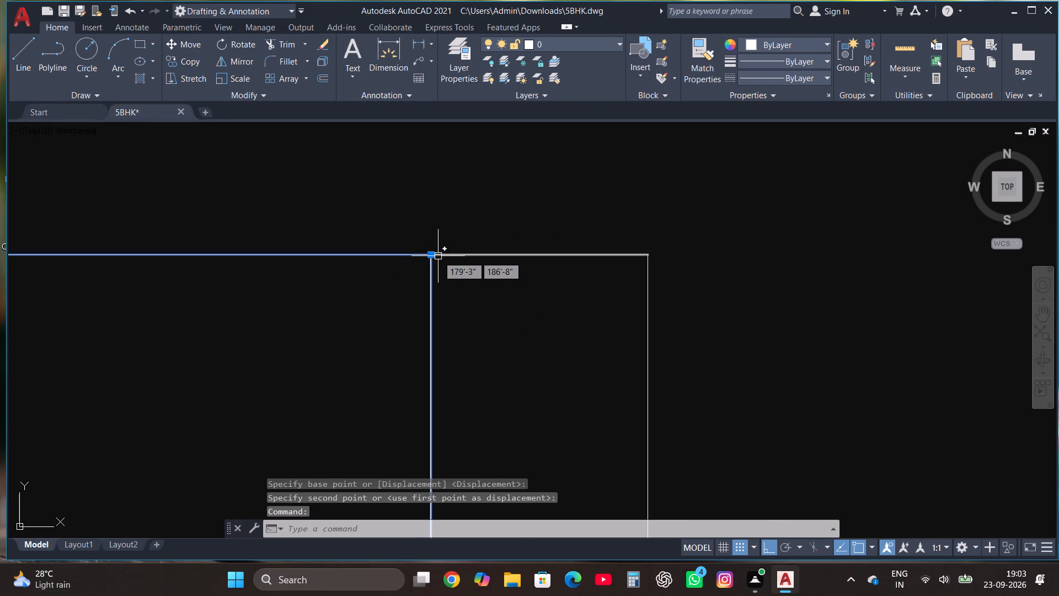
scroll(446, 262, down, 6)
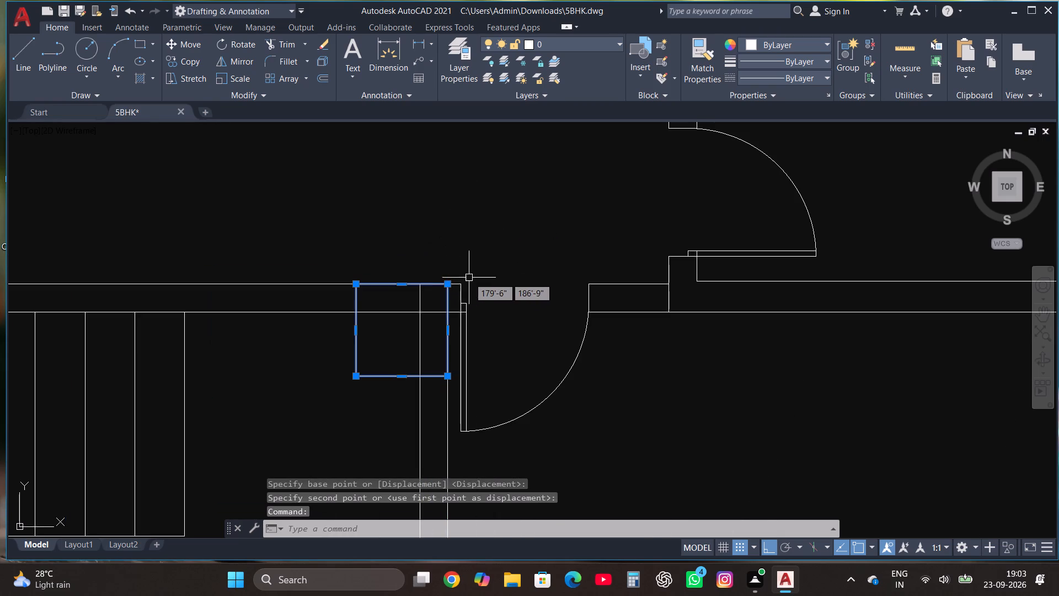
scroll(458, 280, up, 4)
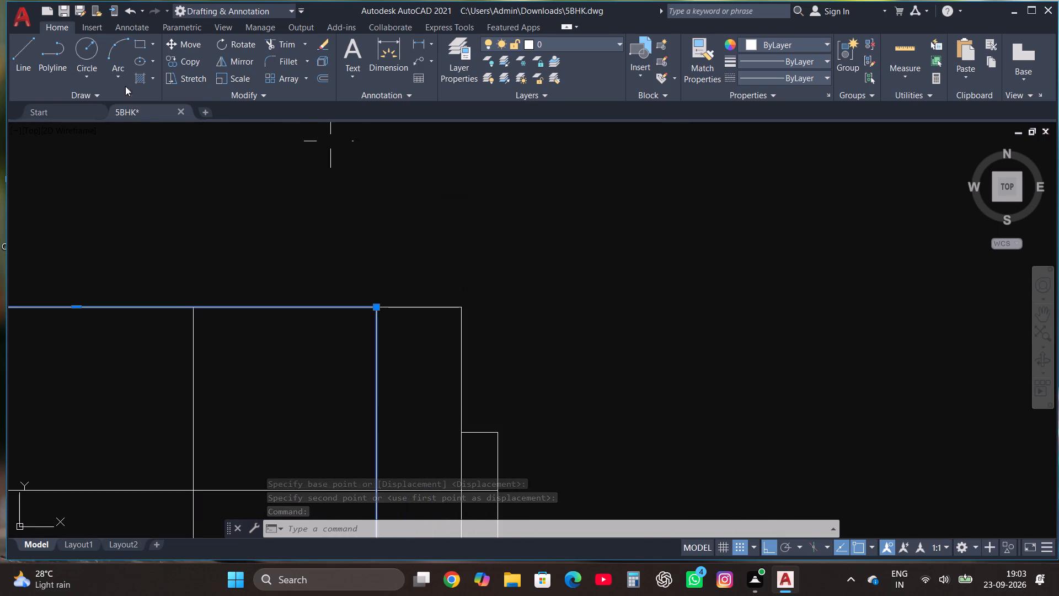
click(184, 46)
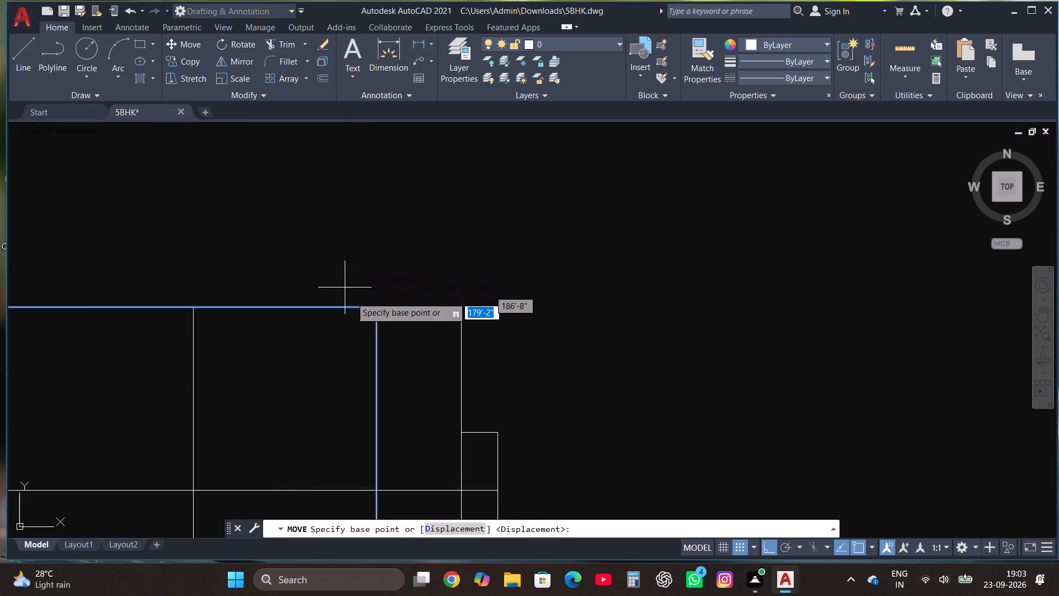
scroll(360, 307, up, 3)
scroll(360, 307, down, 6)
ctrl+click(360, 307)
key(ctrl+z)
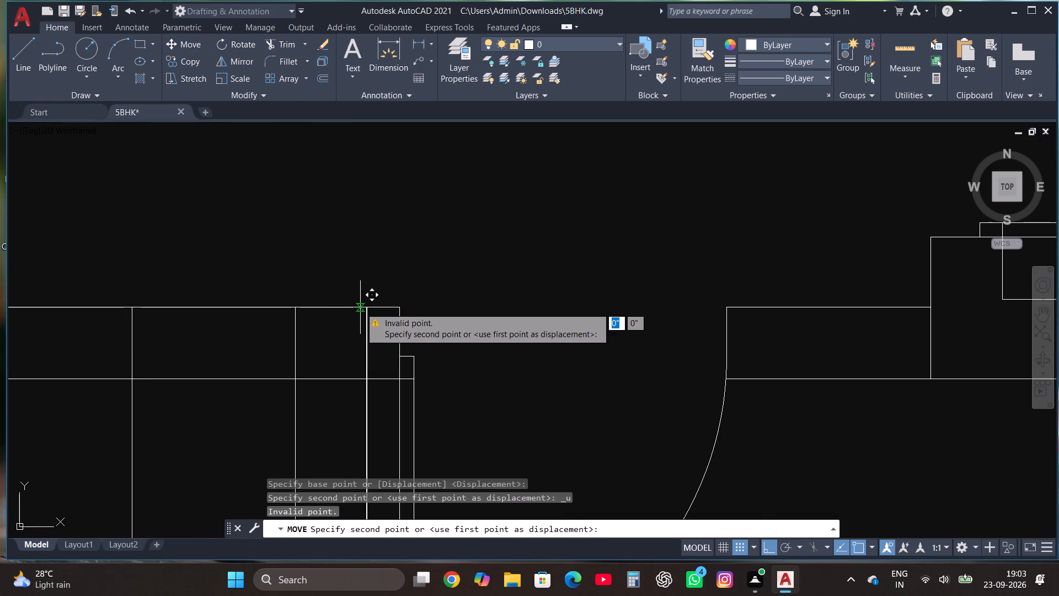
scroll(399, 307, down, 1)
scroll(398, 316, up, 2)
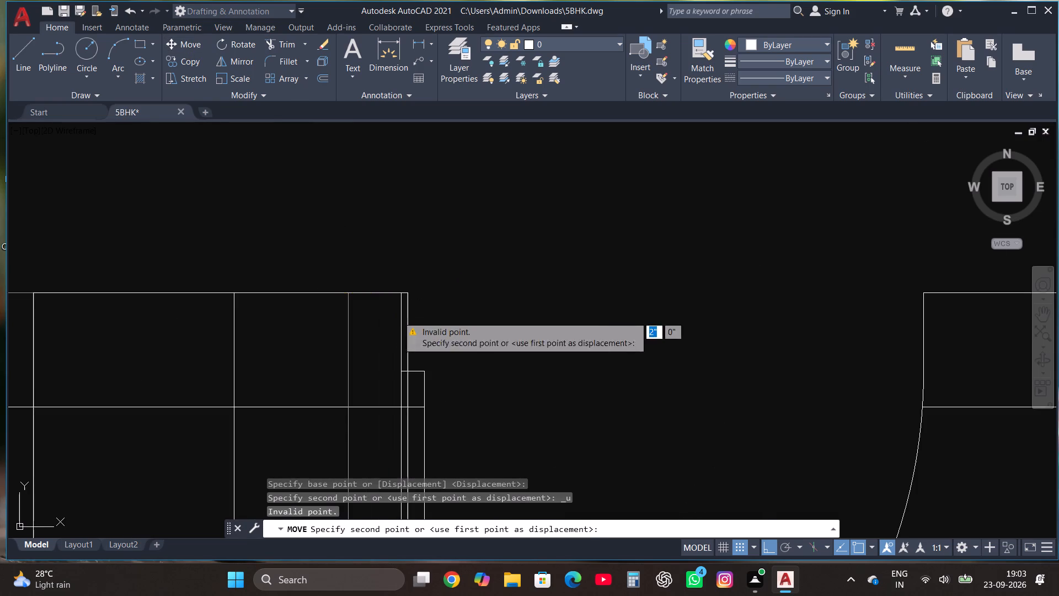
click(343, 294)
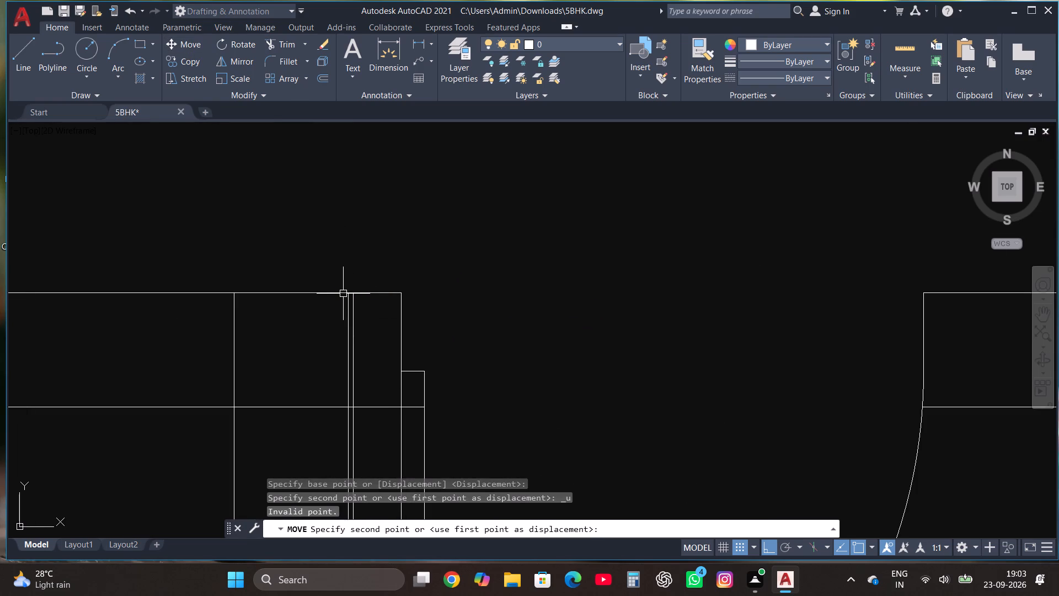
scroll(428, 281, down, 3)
Move the staircase's top-right column by its top-right corner horizontally onto the right line of the staircase's right wall.
click(393, 375)
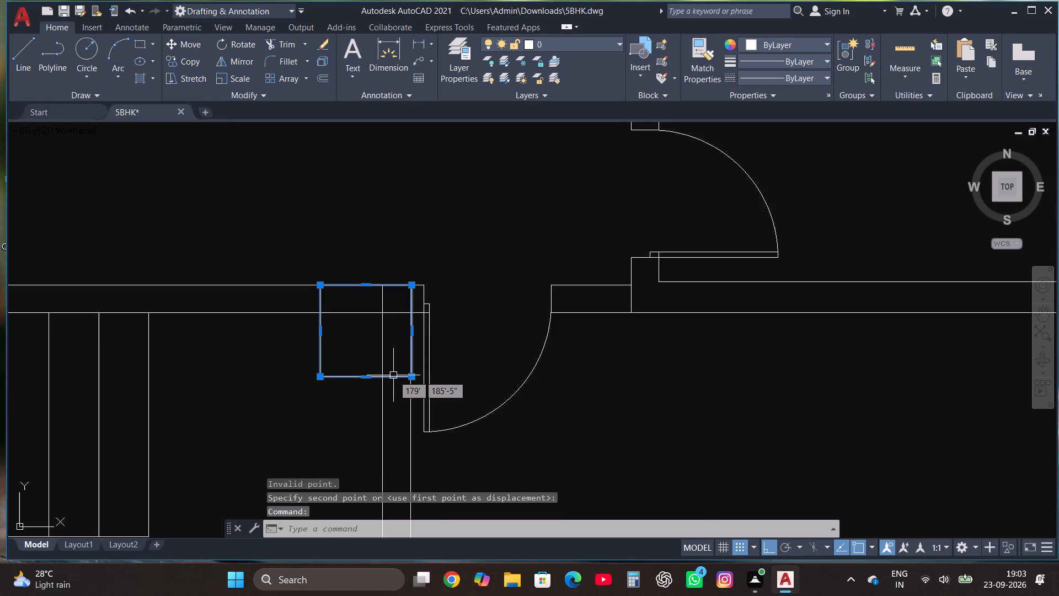
scroll(408, 296, up, 6)
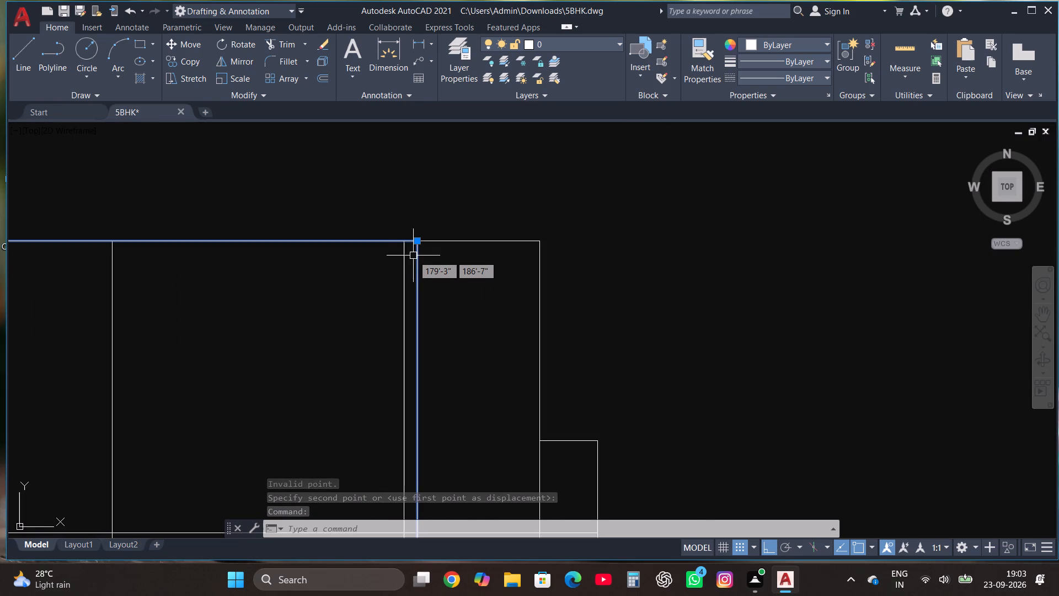
click(195, 49)
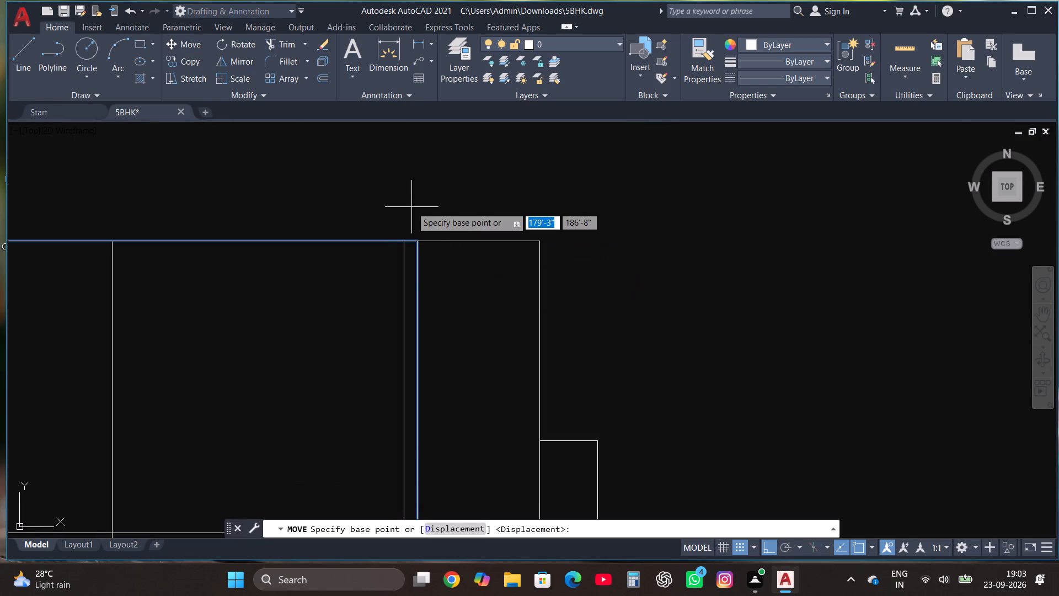
scroll(411, 207, up, 2)
click(421, 293)
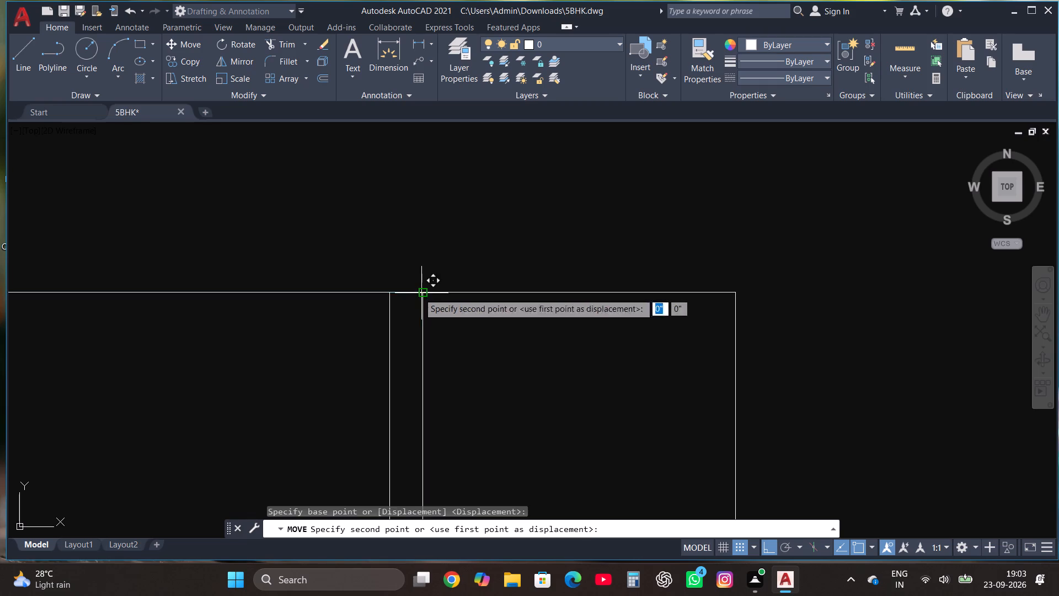
click(389, 292)
scroll(438, 256, down, 4)
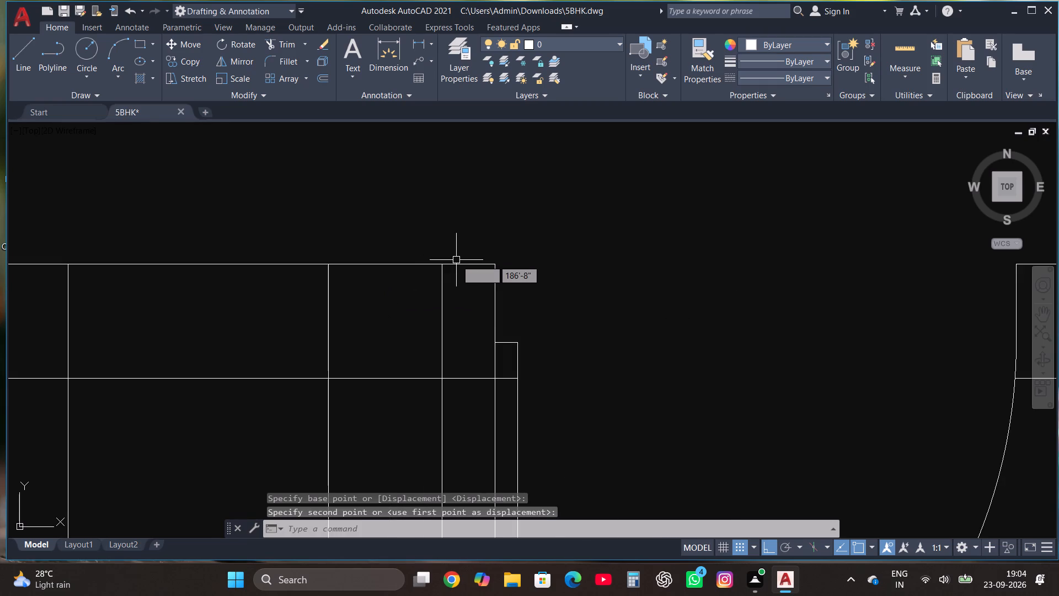
Trim the horizontal wall's lower line and the right wall's left line inside the staircase's top-right column.
scroll(456, 260, down, 4)
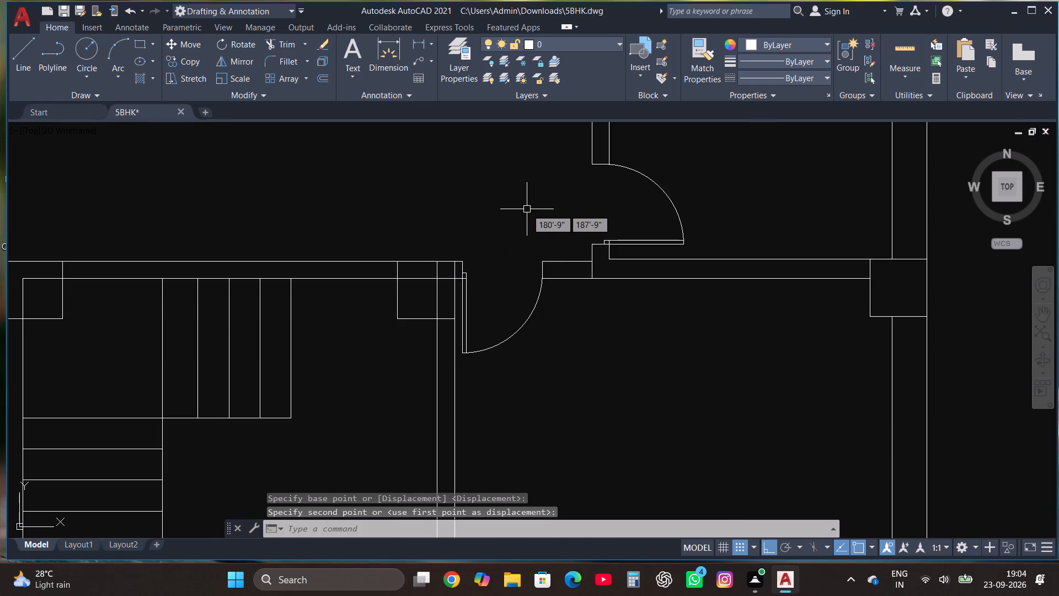
click(285, 49)
click(430, 279)
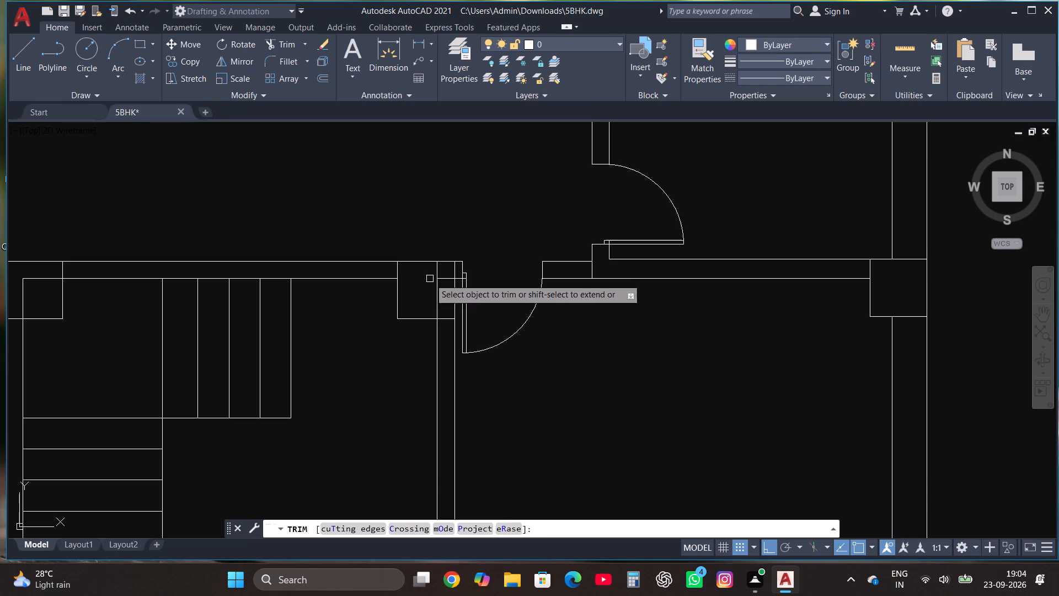
click(439, 283)
click(445, 283)
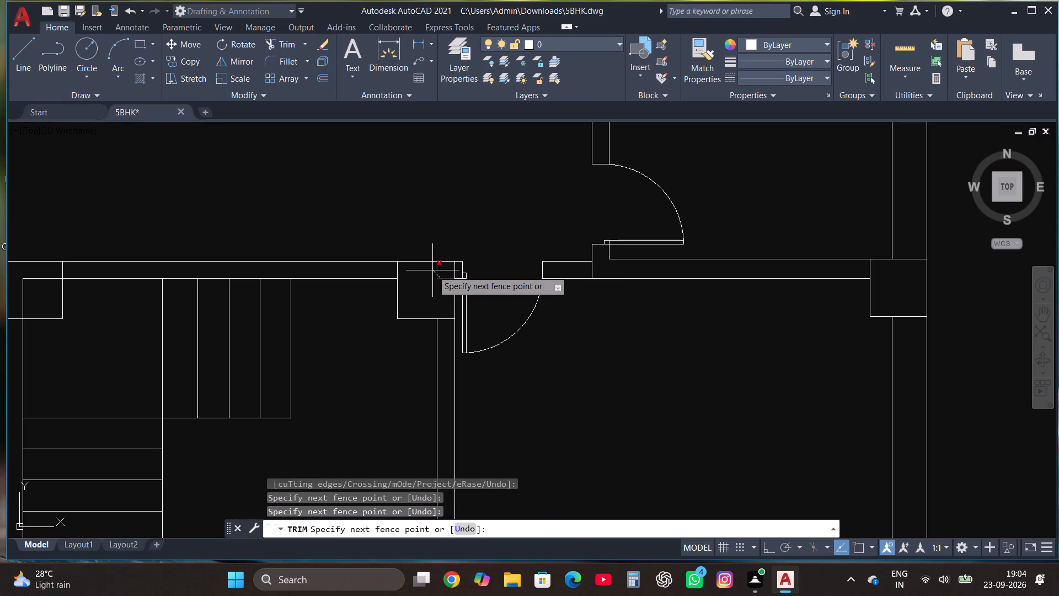
click(432, 270)
key(Escape)
Trim the left wall's right line and the horizontal wall's lower line inside the staircase's top-left column.
scroll(432, 295, down, 2)
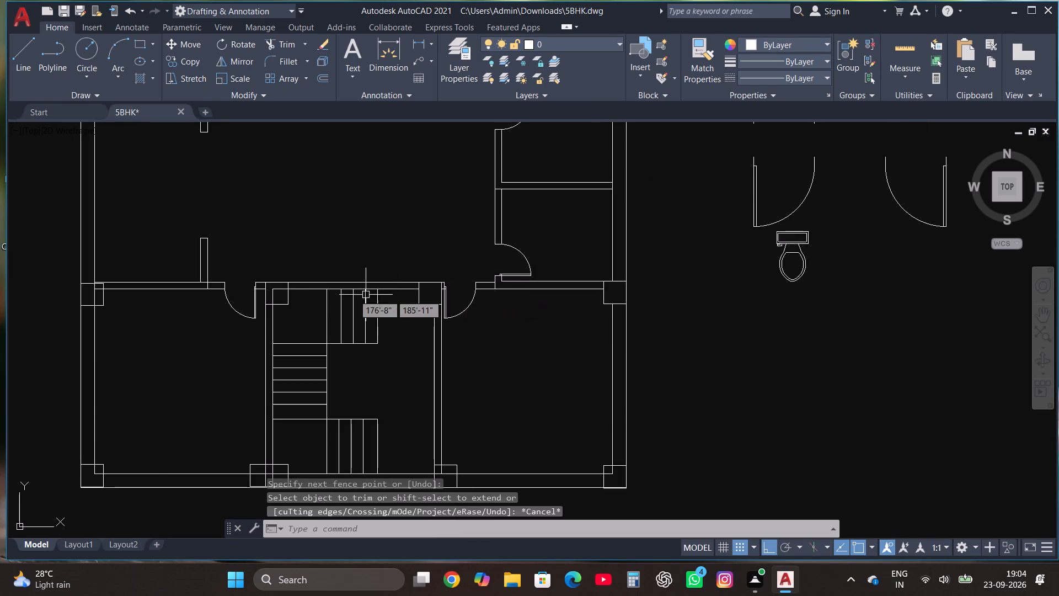
scroll(270, 294, up, 4)
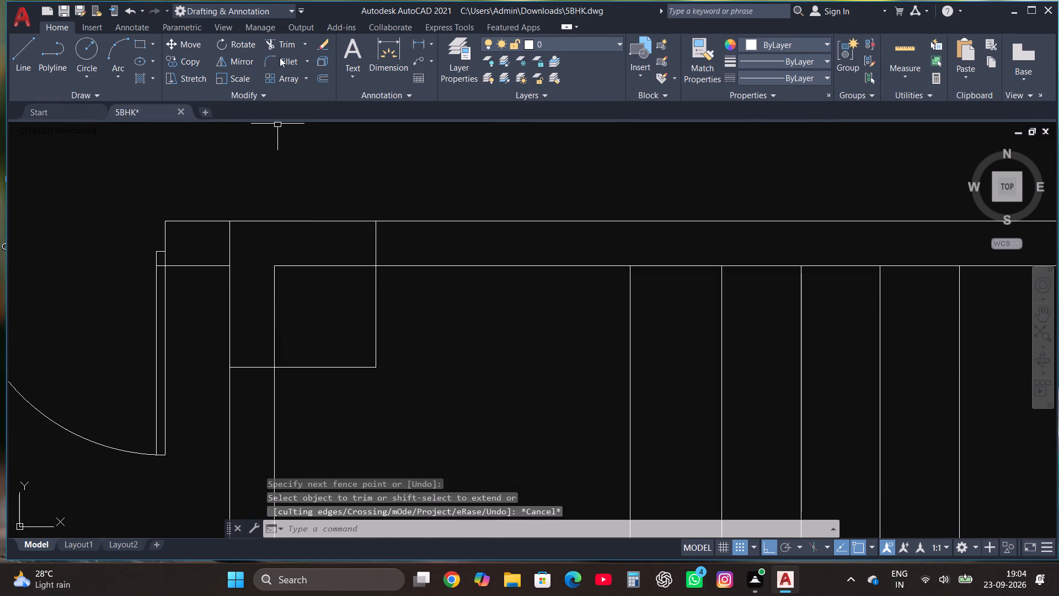
click(285, 44)
click(269, 318)
click(308, 248)
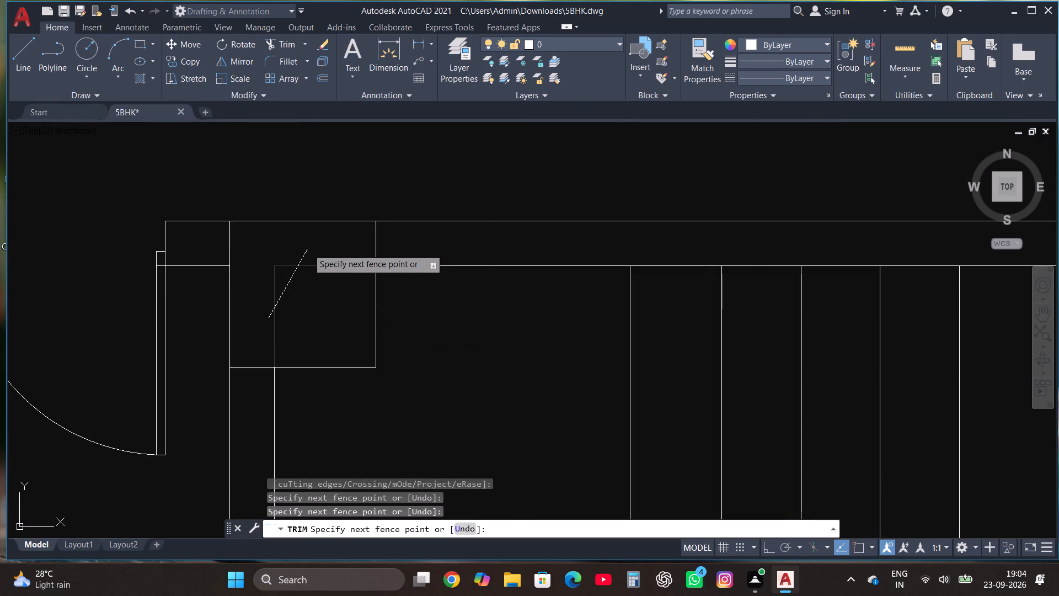
scroll(309, 281, down, 2)
key(Escape)
scroll(310, 289, down, 3)
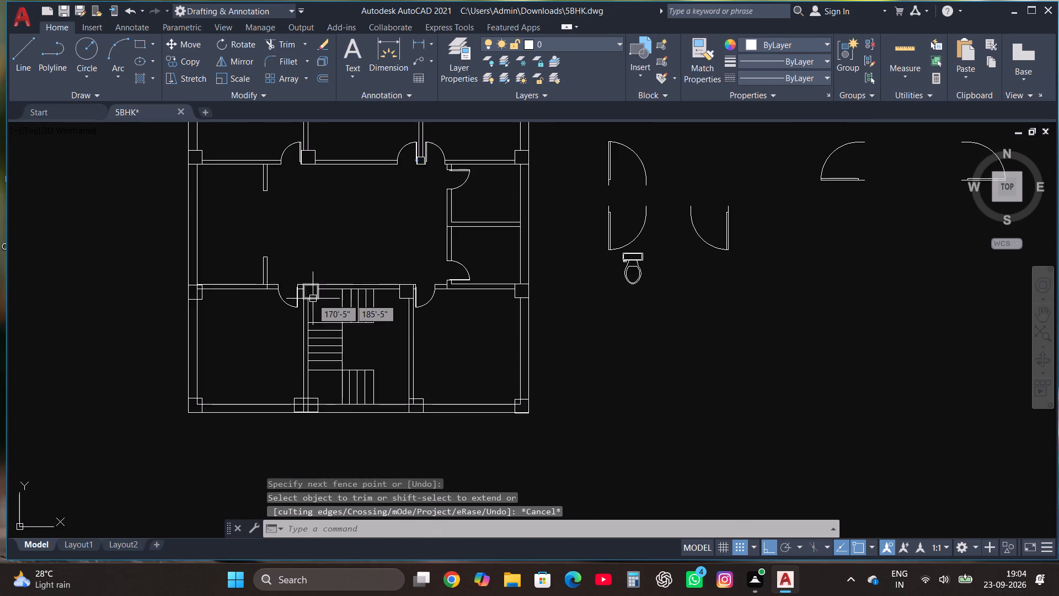
Move the left outer-wall column, level with the staircase's top, by its top-right corner up to the horizontal wall's upper line.
scroll(181, 290, up, 4)
scroll(241, 261, up, 2)
click(236, 252)
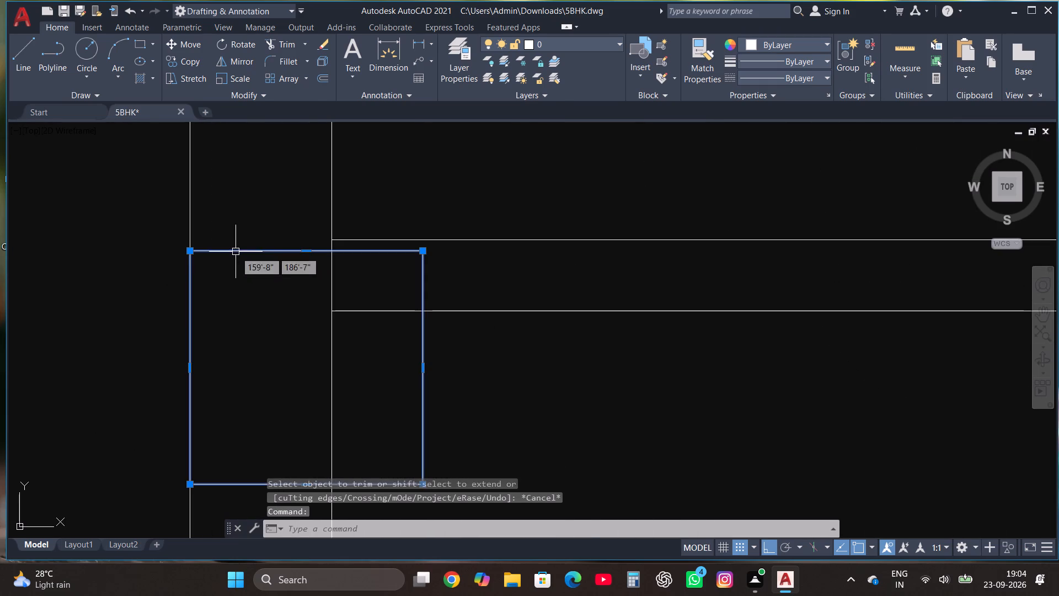
click(194, 42)
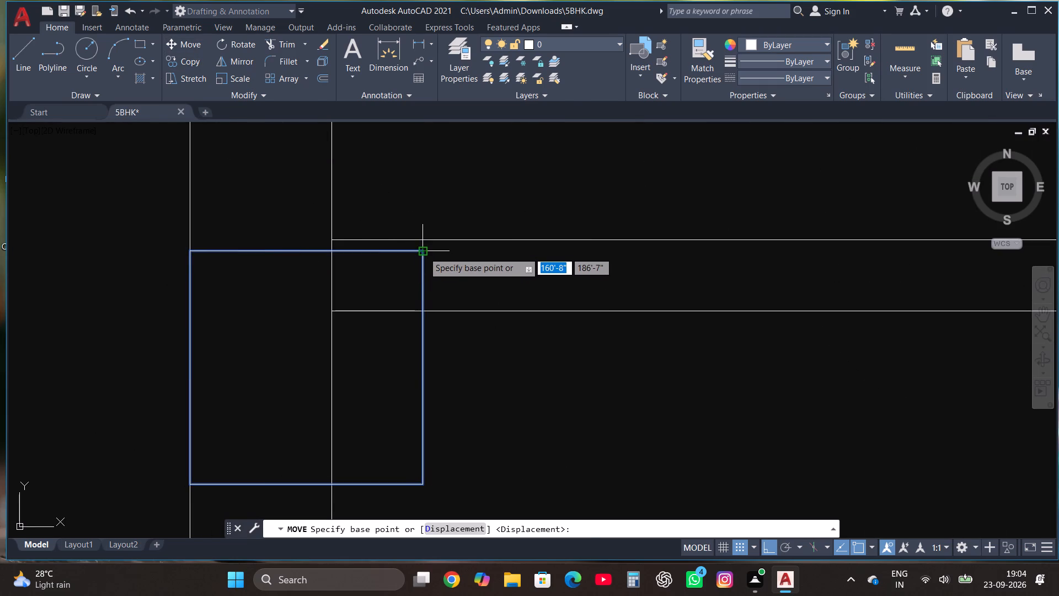
click(424, 252)
click(427, 239)
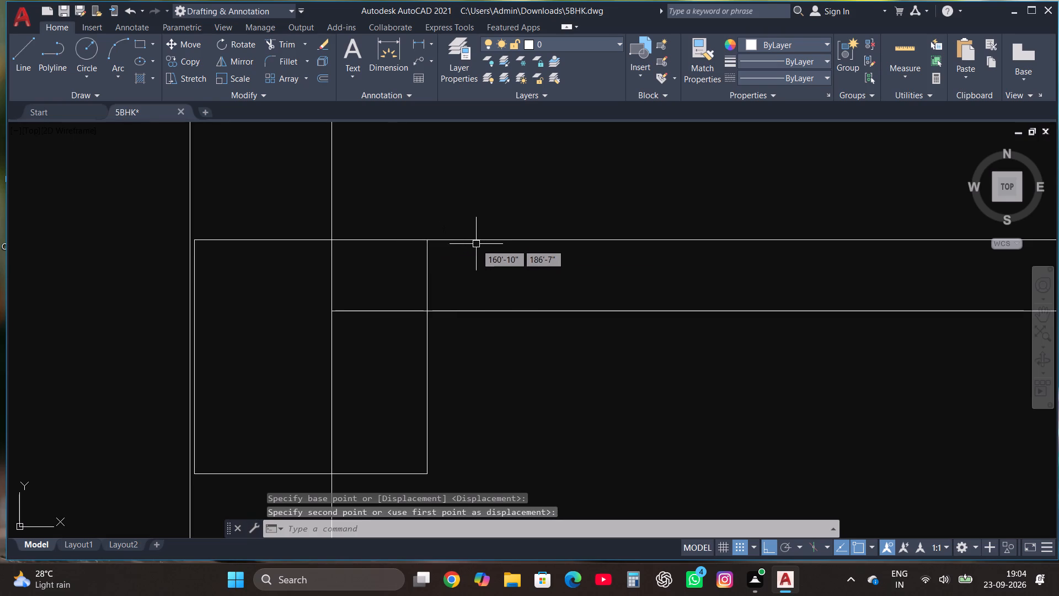
Move that left-wall column by its top-left corner horizontally onto the outer line of the left wall.
click(246, 235)
click(221, 290)
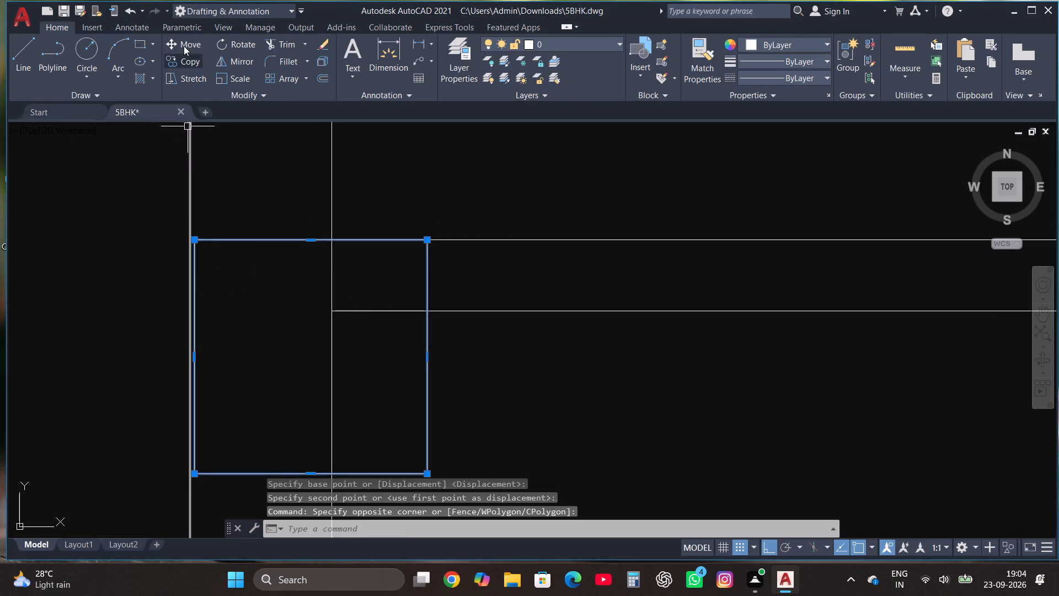
click(184, 46)
scroll(196, 242, up, 4)
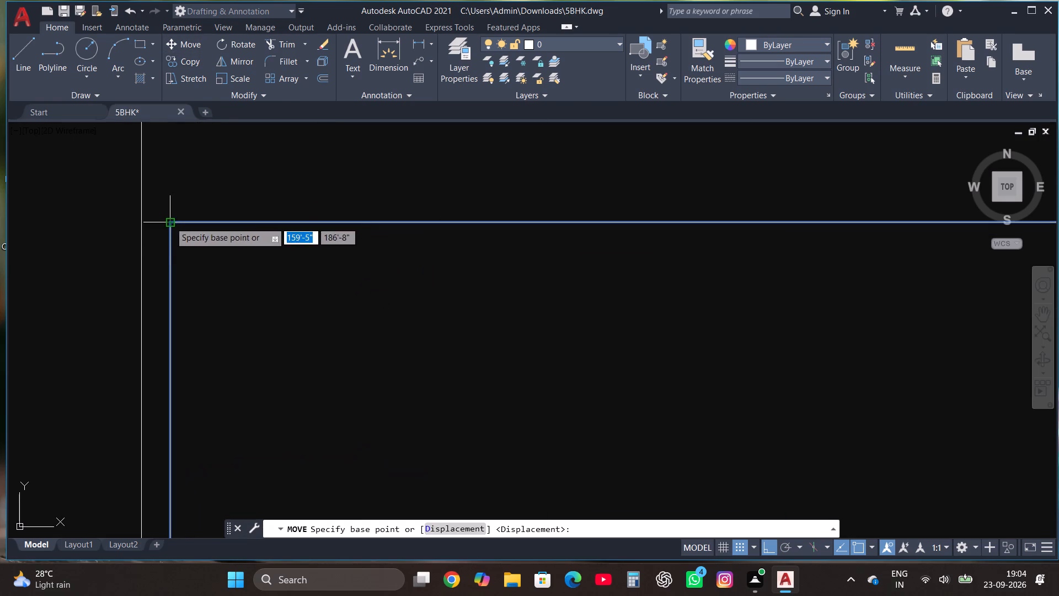
click(170, 223)
click(140, 226)
scroll(306, 205, down, 3)
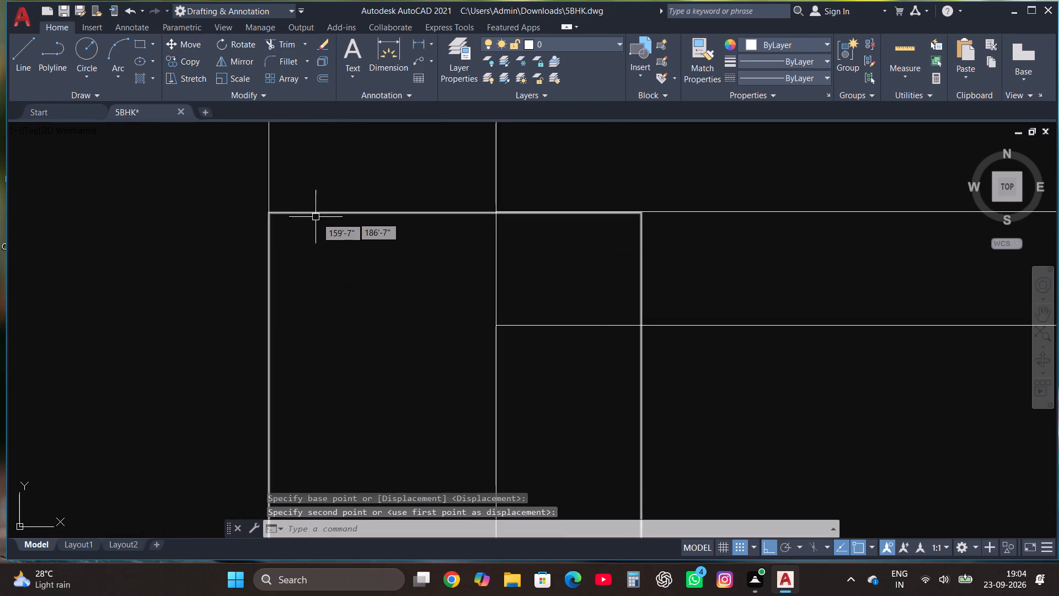
Move the same column vertically so its top edge meets the horizontal wall's upper line at the left wall's inner line.
scroll(448, 215, up, 2)
click(447, 212)
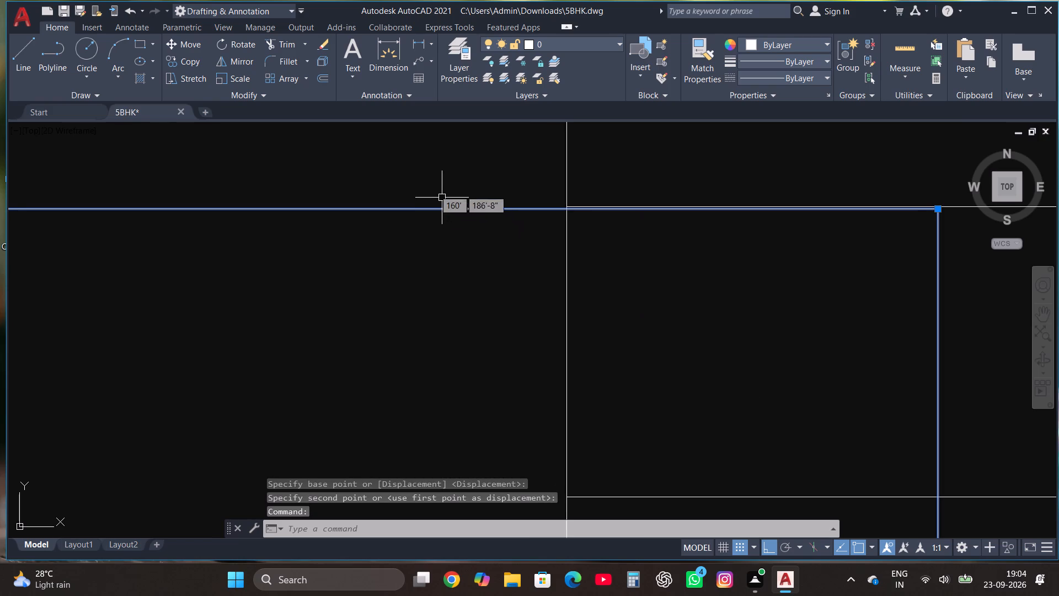
click(195, 45)
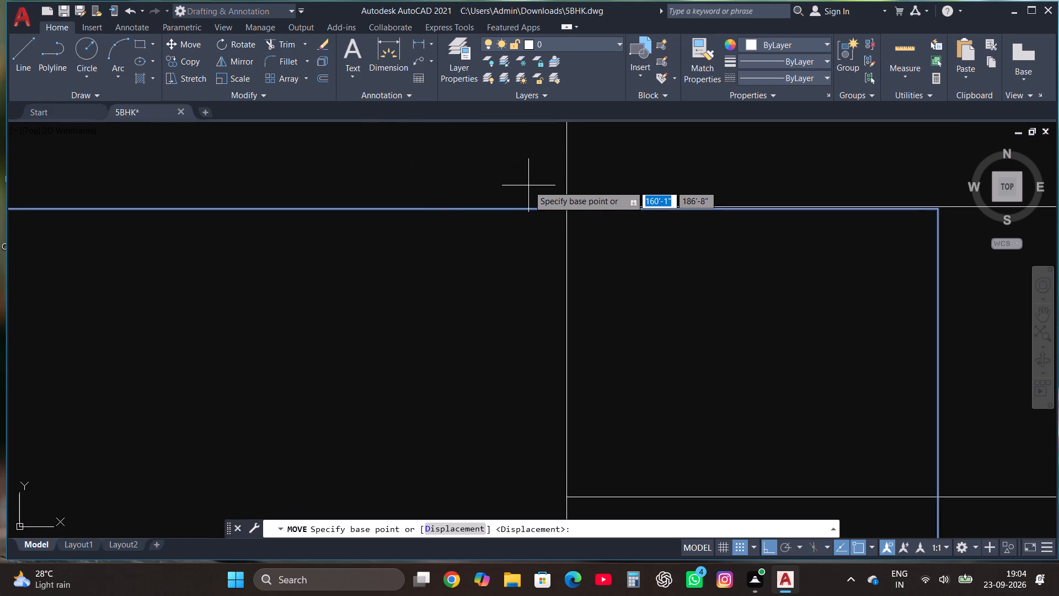
scroll(536, 190, up, 3)
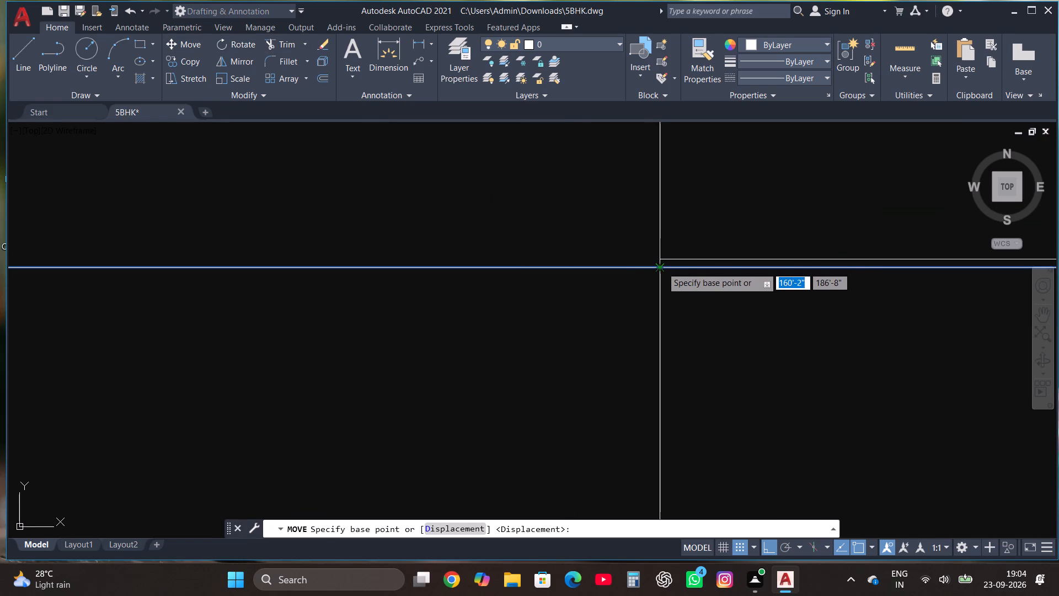
scroll(660, 266, up, 5)
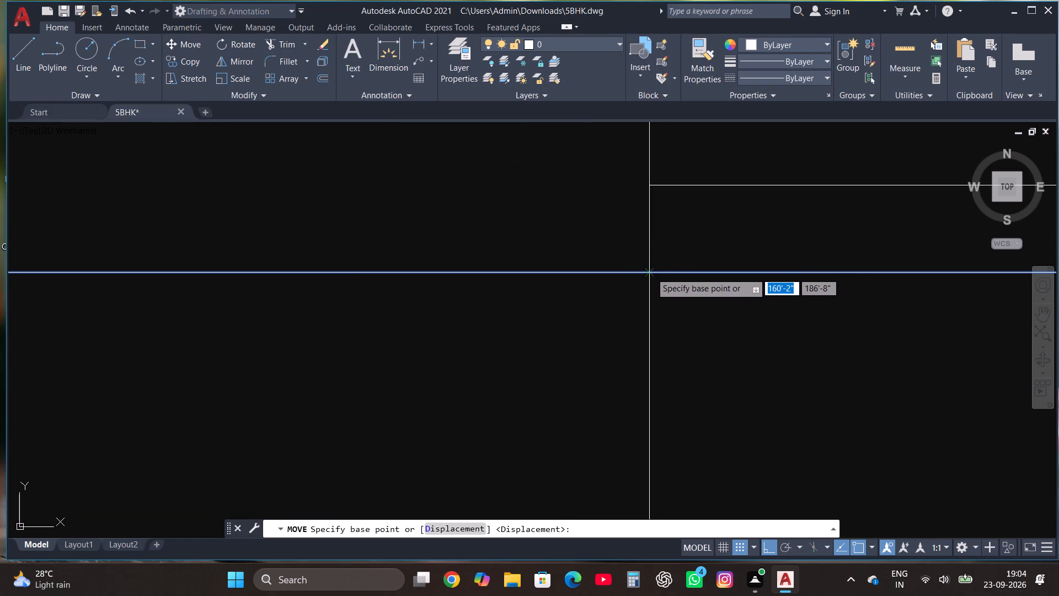
click(650, 273)
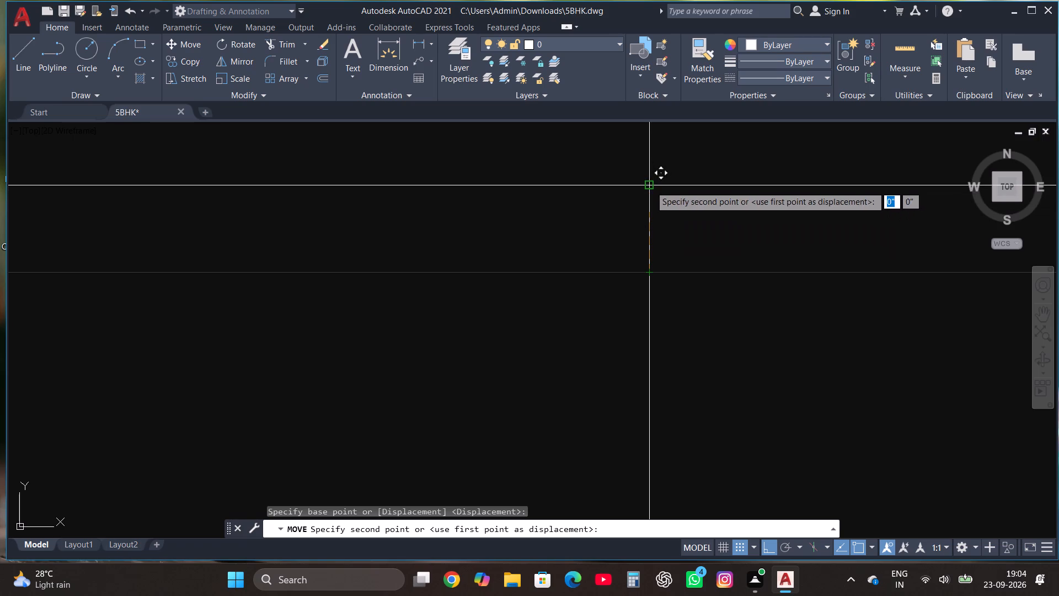
click(650, 186)
scroll(505, 279, down, 9)
scroll(527, 212, down, 4)
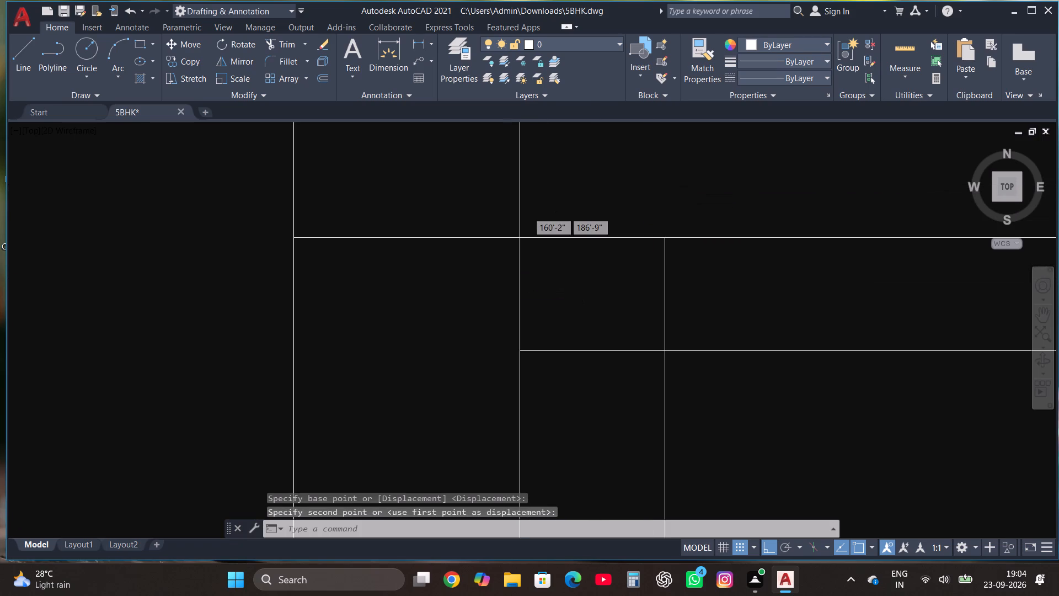
Trim the left wall's inner line and the horizontal wall's lower line inside that left-wall column.
click(288, 46)
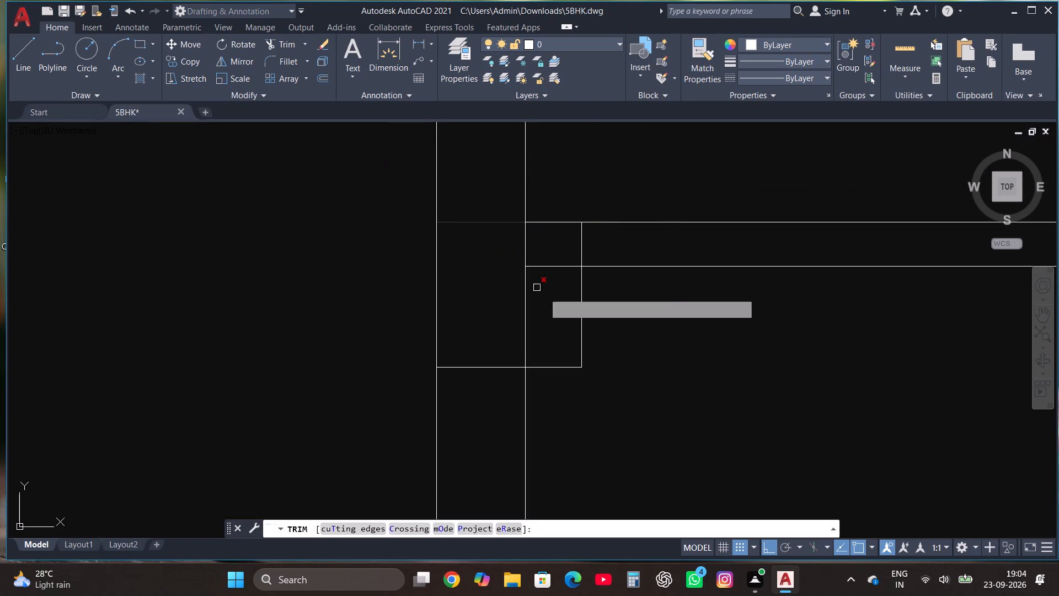
click(555, 326)
click(490, 278)
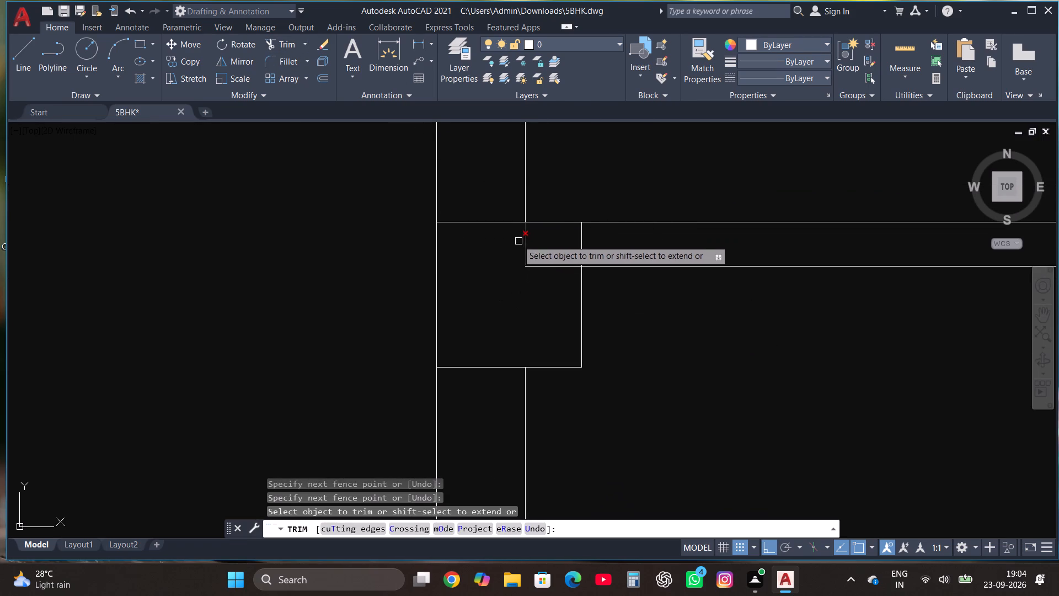
click(516, 240)
click(543, 284)
scroll(461, 338, down, 2)
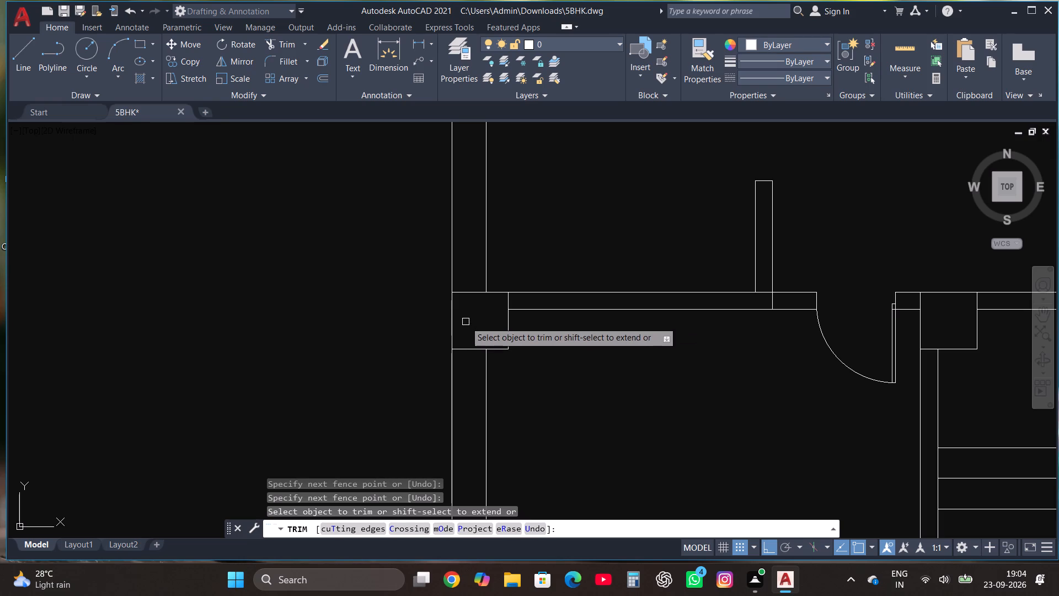
key(Escape)
scroll(466, 321, down, 3)
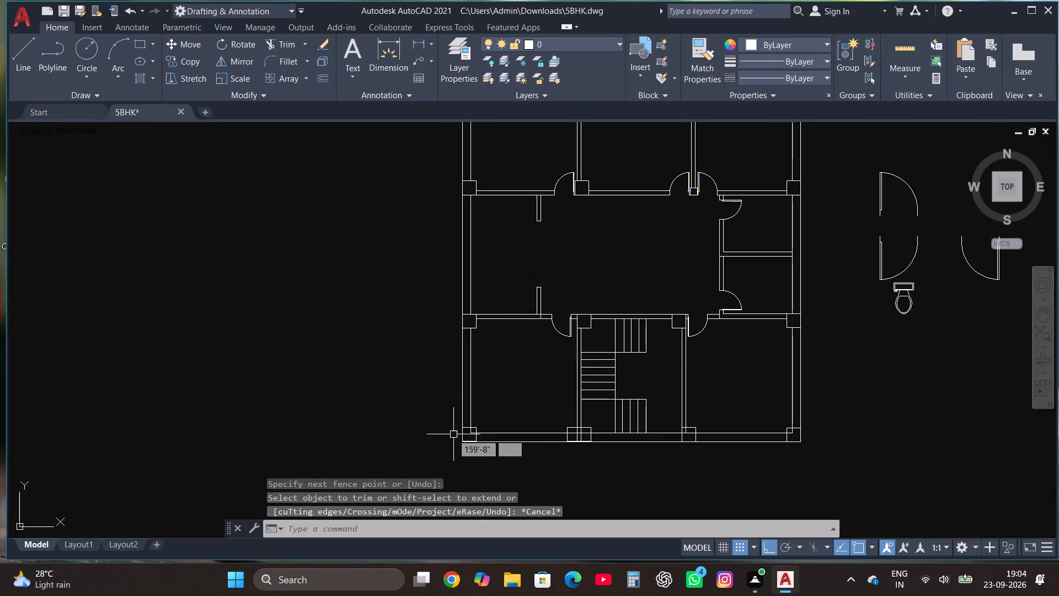
Move the column at the plan's bottom-left corner by its lower-left corner onto the outer wall corner.
scroll(452, 434, up, 2)
scroll(511, 472, up, 3)
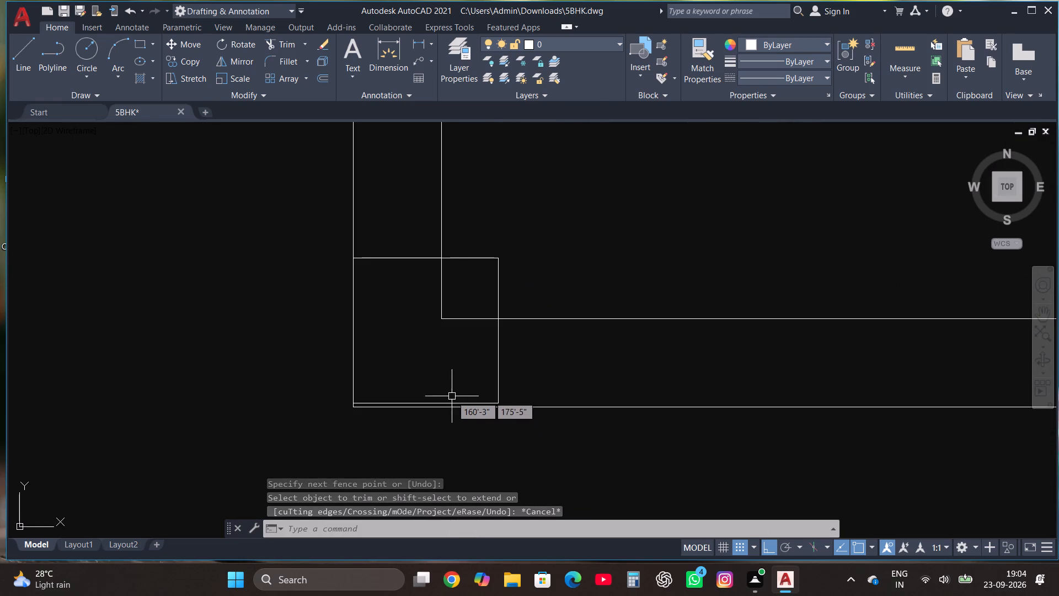
click(447, 405)
click(191, 43)
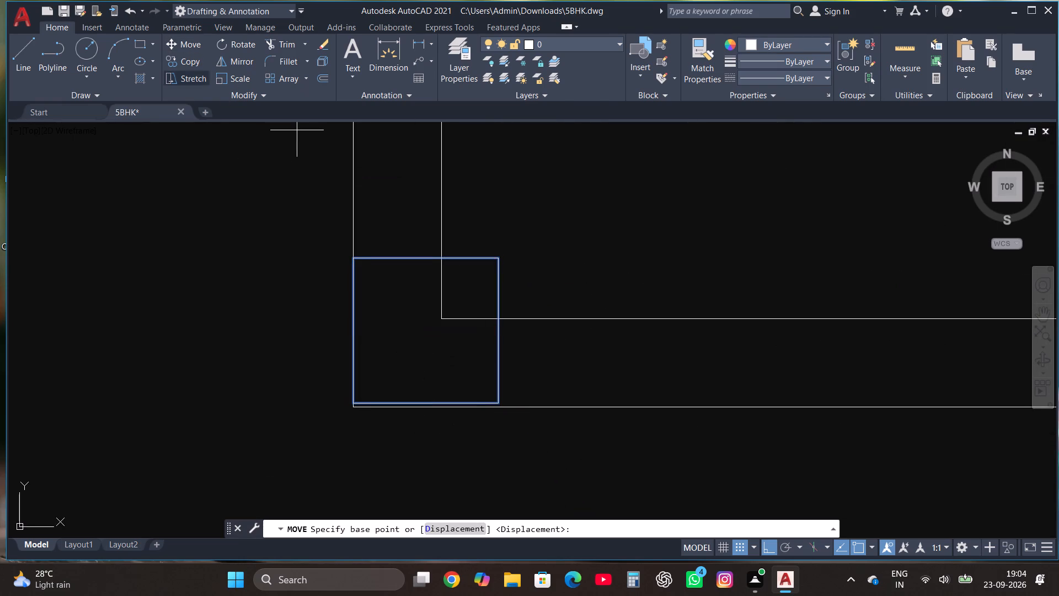
scroll(347, 406, up, 4)
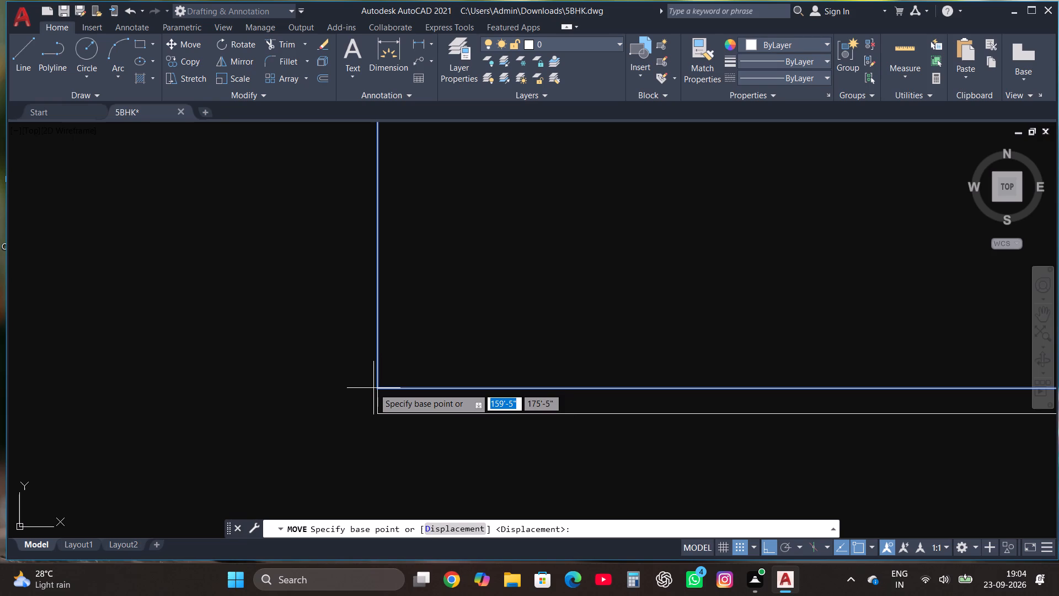
click(377, 388)
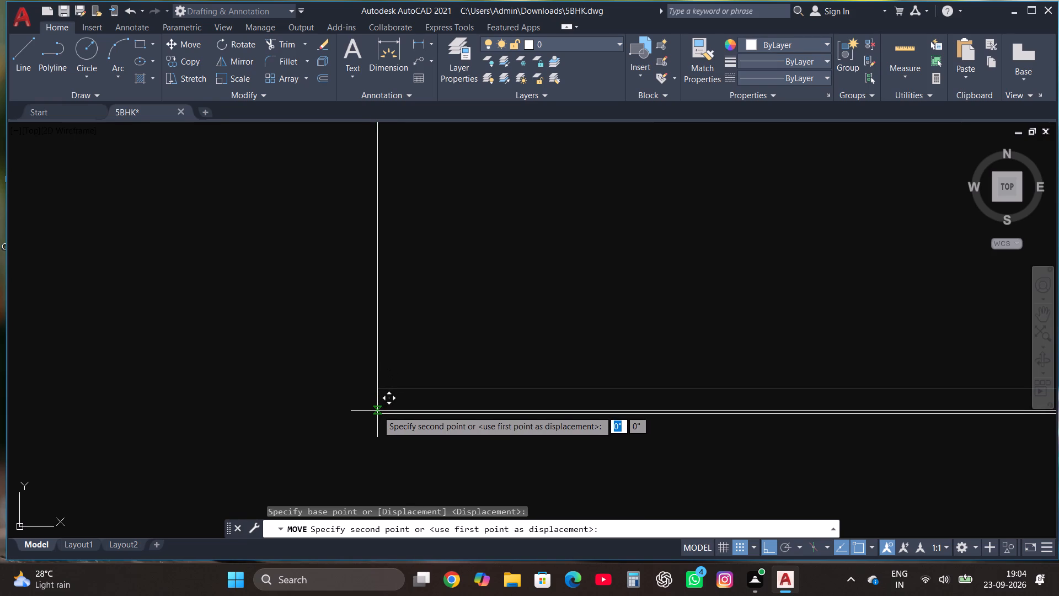
click(378, 413)
Trim the inner lines of the left and bottom walls inside the bottom-left corner column.
scroll(377, 442, down, 4)
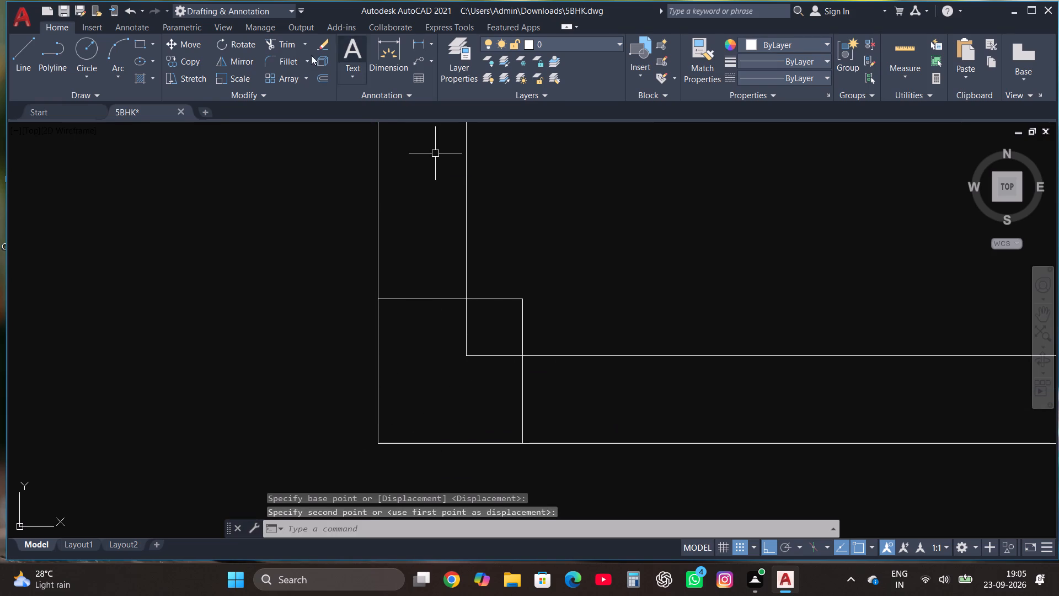
click(290, 45)
click(431, 337)
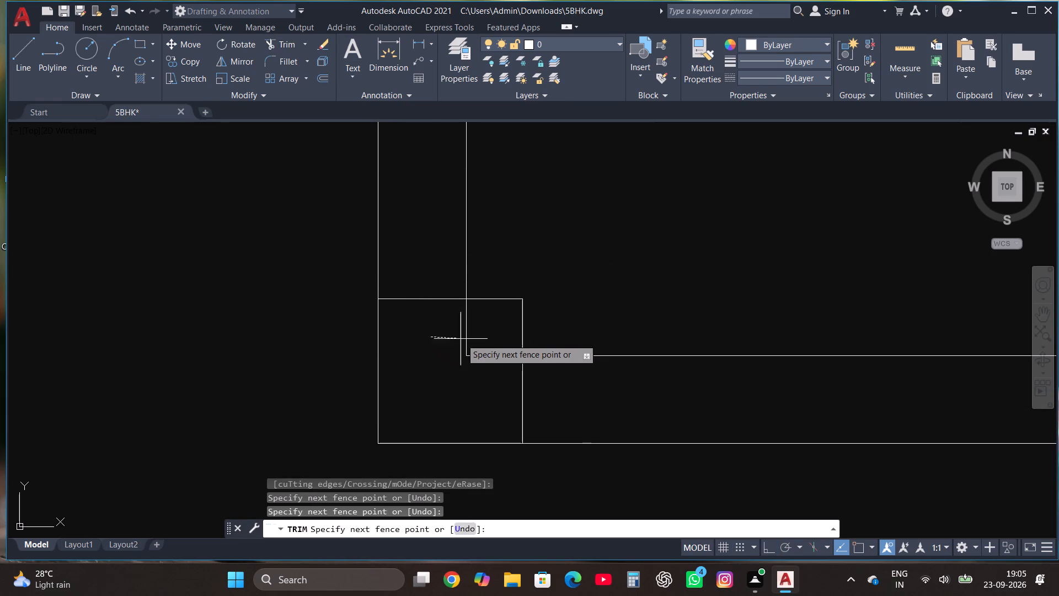
click(477, 339)
click(479, 346)
click(486, 370)
key(Escape)
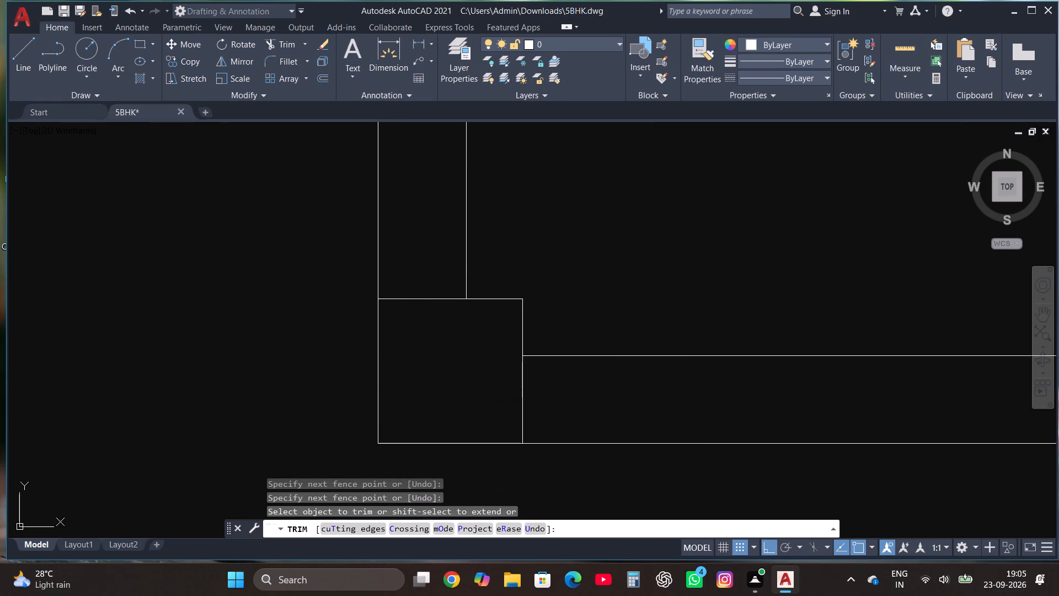
Delete the left one of the two overlapping columns where the staircase's left wall meets the bottom wall.
scroll(486, 371, down, 4)
scroll(685, 362, up, 4)
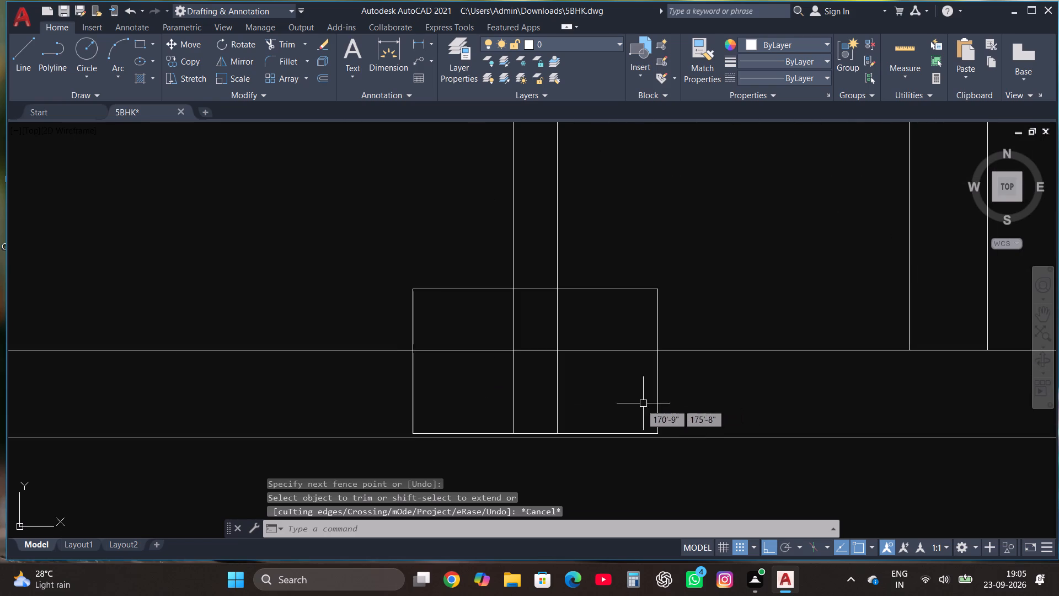
scroll(618, 414, down, 4)
scroll(668, 421, up, 2)
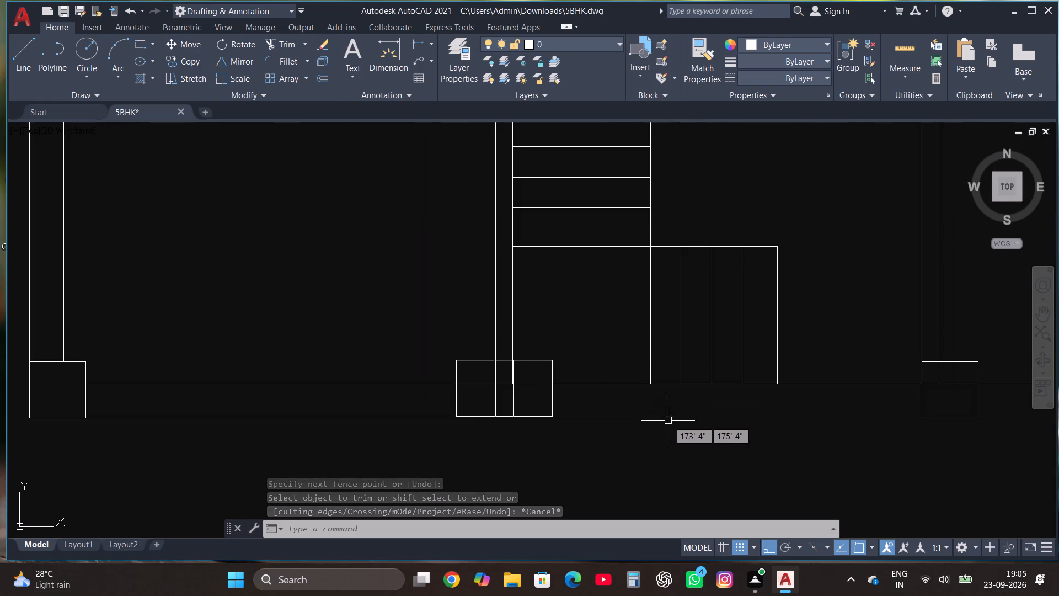
click(466, 367)
click(460, 352)
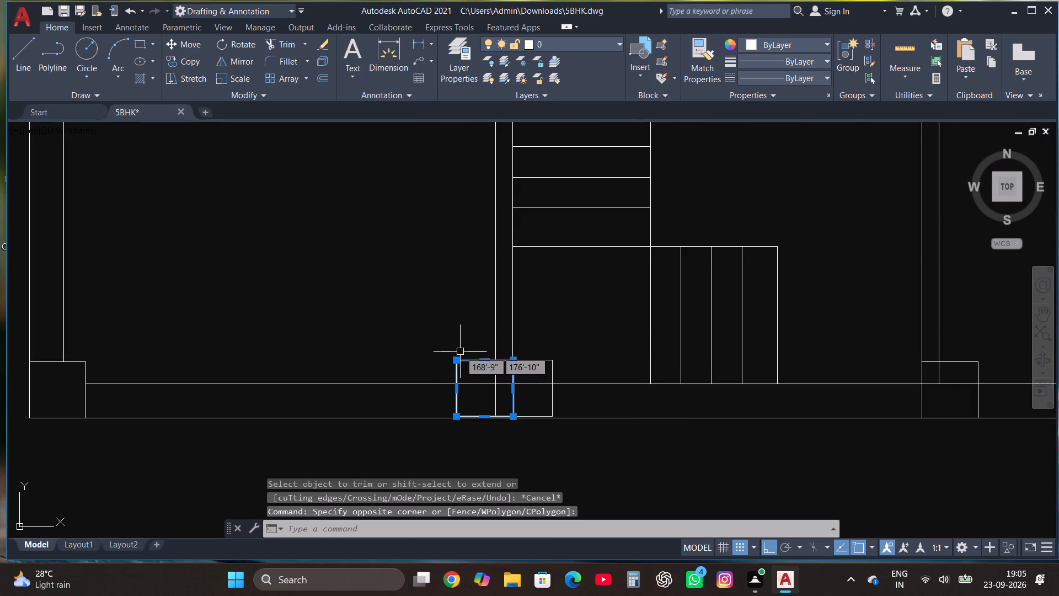
key(Delete)
Move the remaining column at the staircase's left wall vertically down onto the bottom wall's outer line.
scroll(516, 408, up, 2)
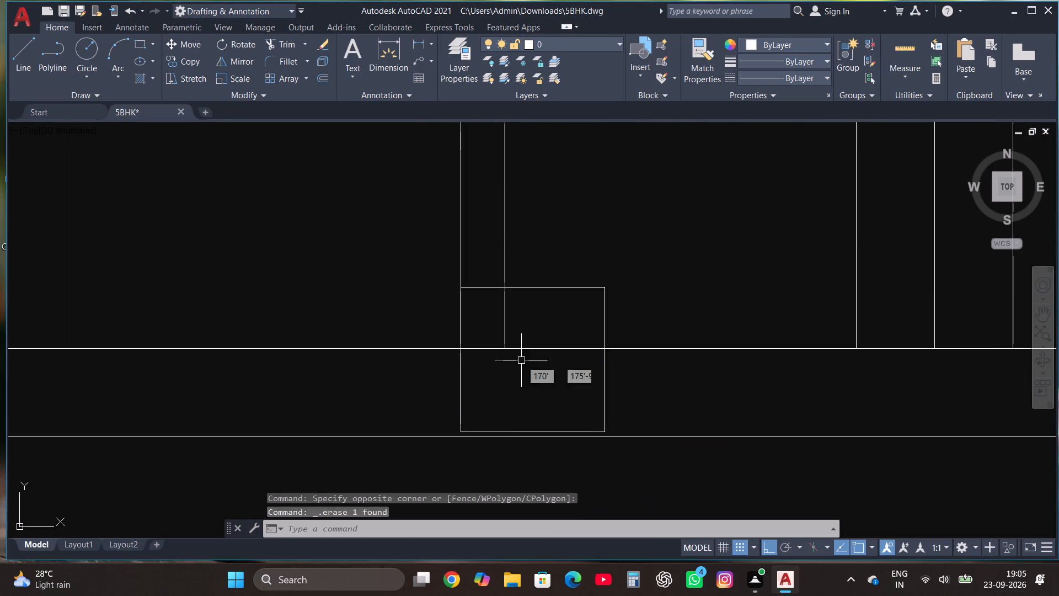
click(554, 281)
click(549, 303)
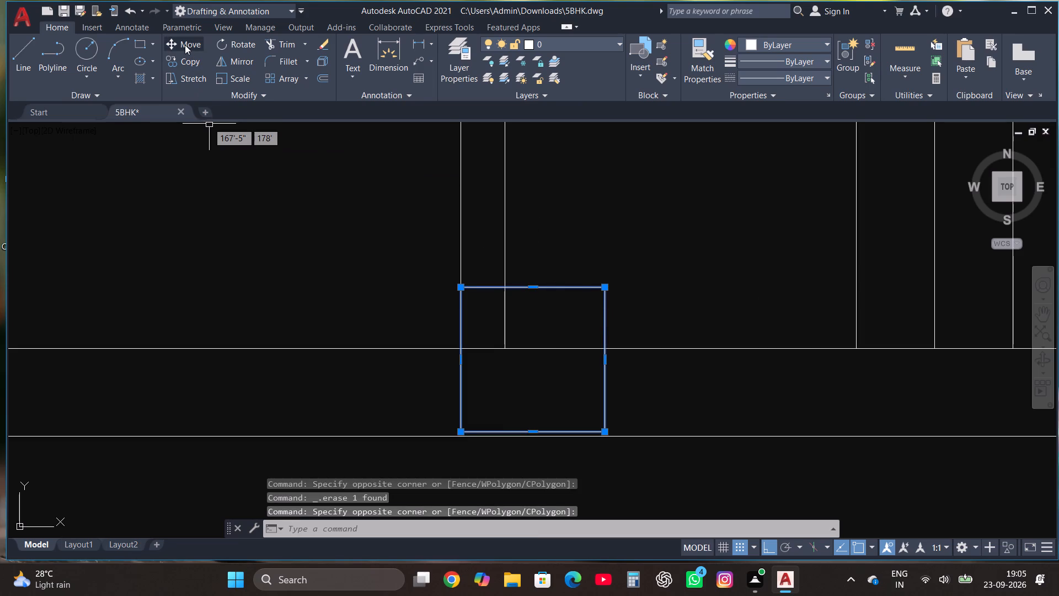
click(185, 45)
scroll(457, 449, up, 3)
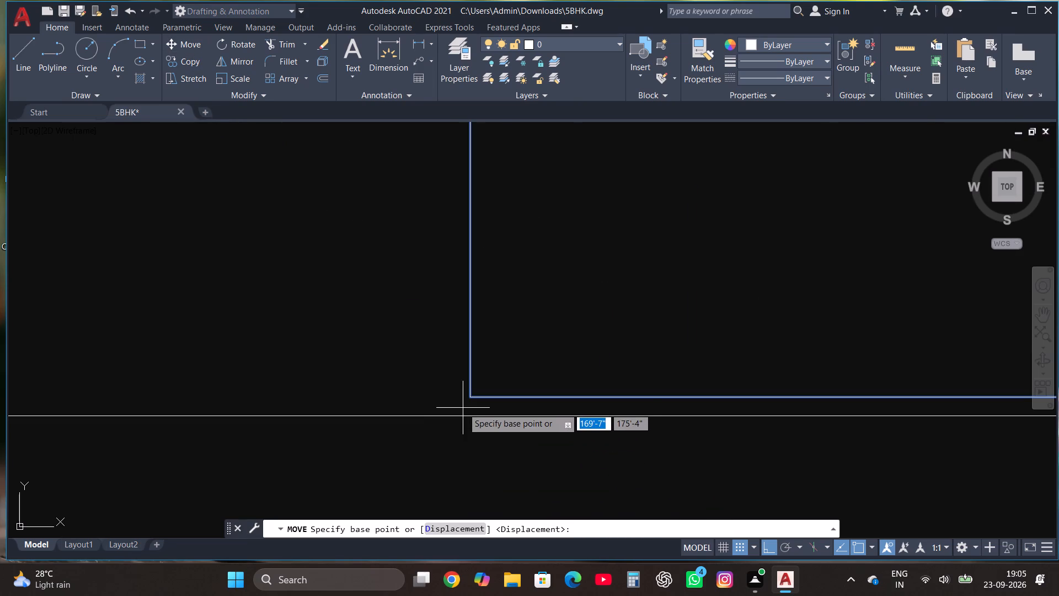
click(468, 396)
click(468, 414)
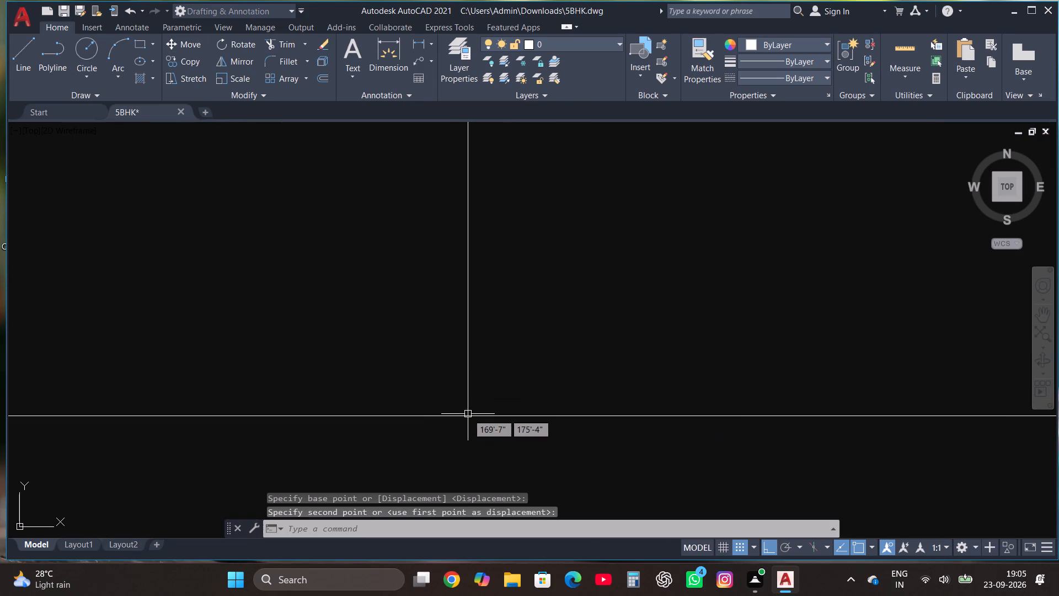
Trim the staircase's left wall line and the bottom wall's inner line inside that column.
scroll(474, 454, down, 3)
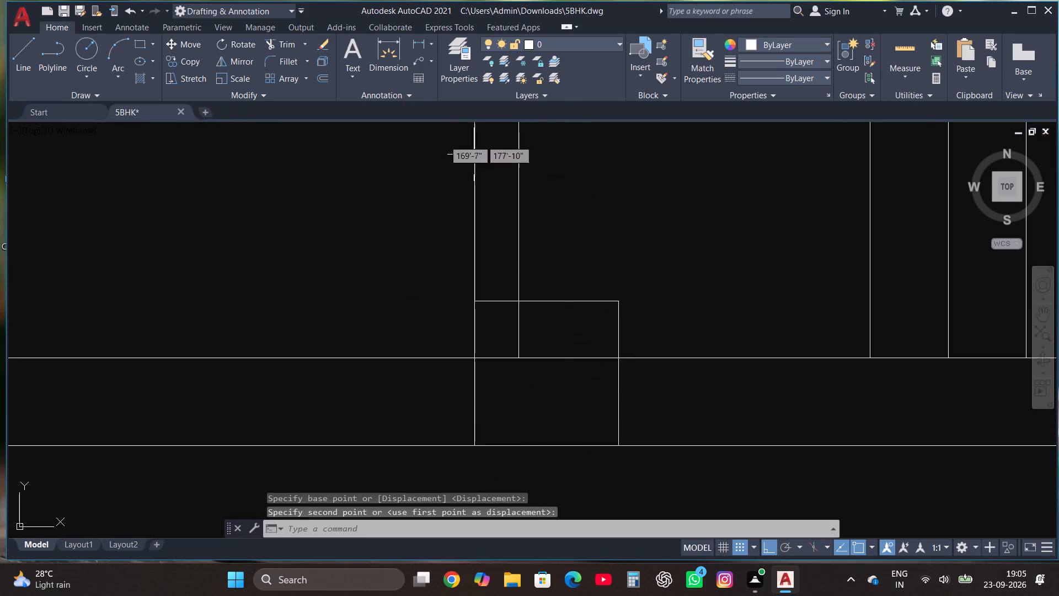
click(291, 41)
click(517, 323)
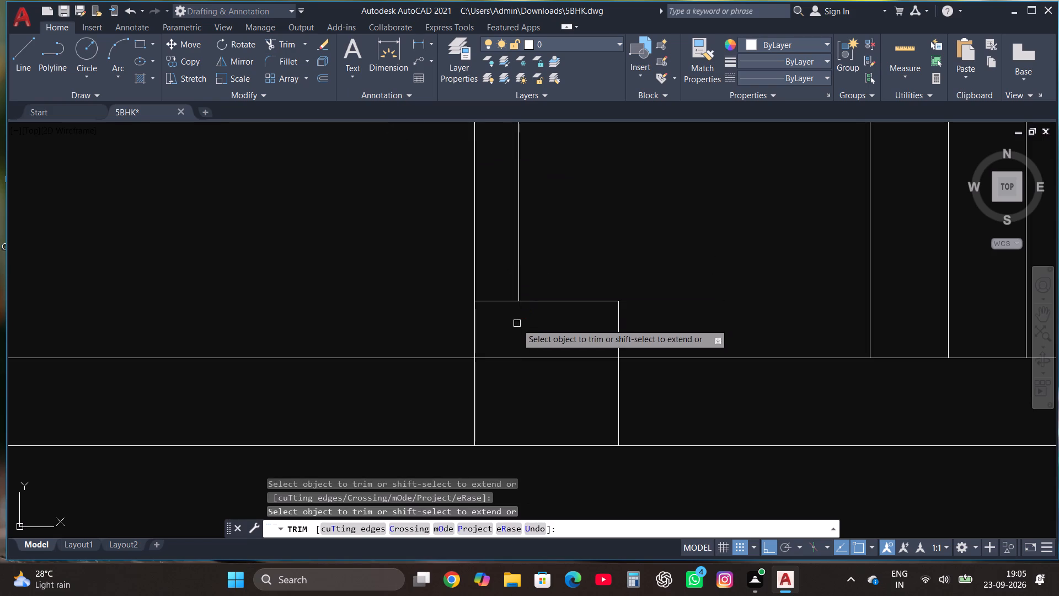
click(518, 352)
click(519, 382)
key(Escape)
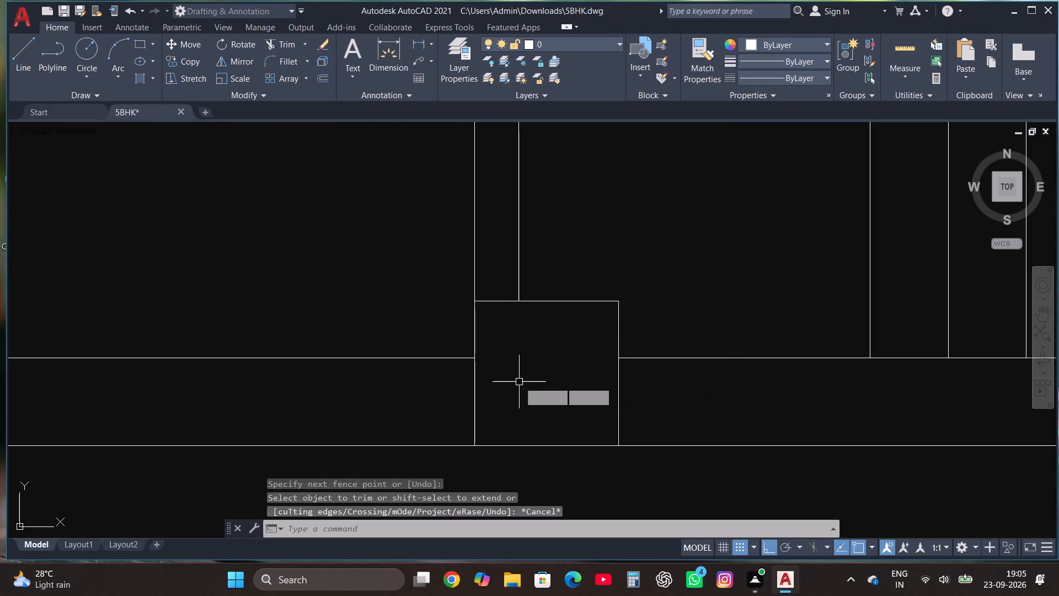
Trim the wall lines inside the column where the staircase's right wall meets the bottom wall.
scroll(519, 382, down, 4)
scroll(745, 375, up, 2)
scroll(649, 389, up, 2)
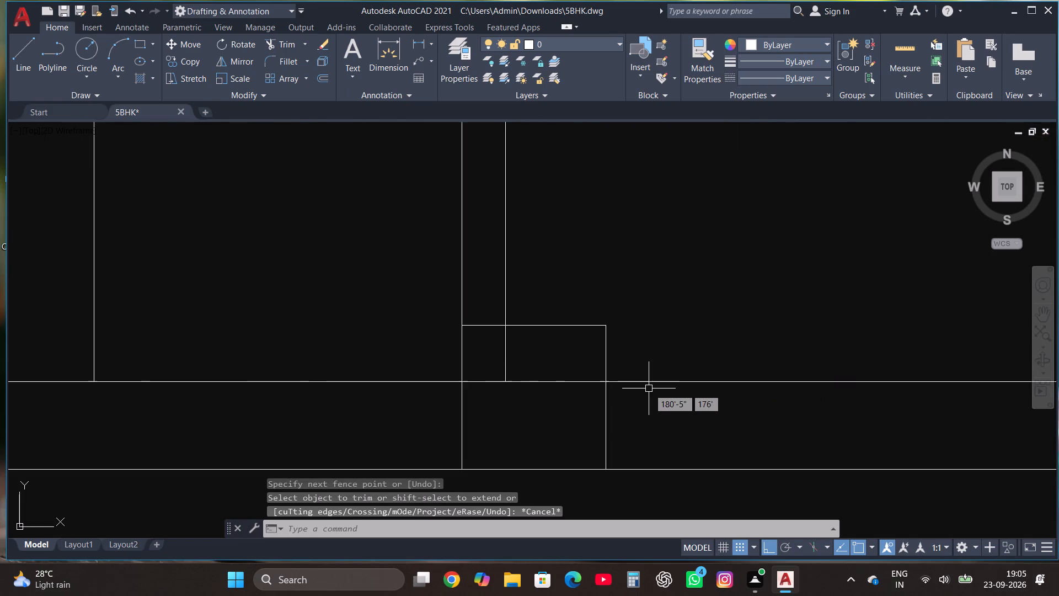
click(282, 43)
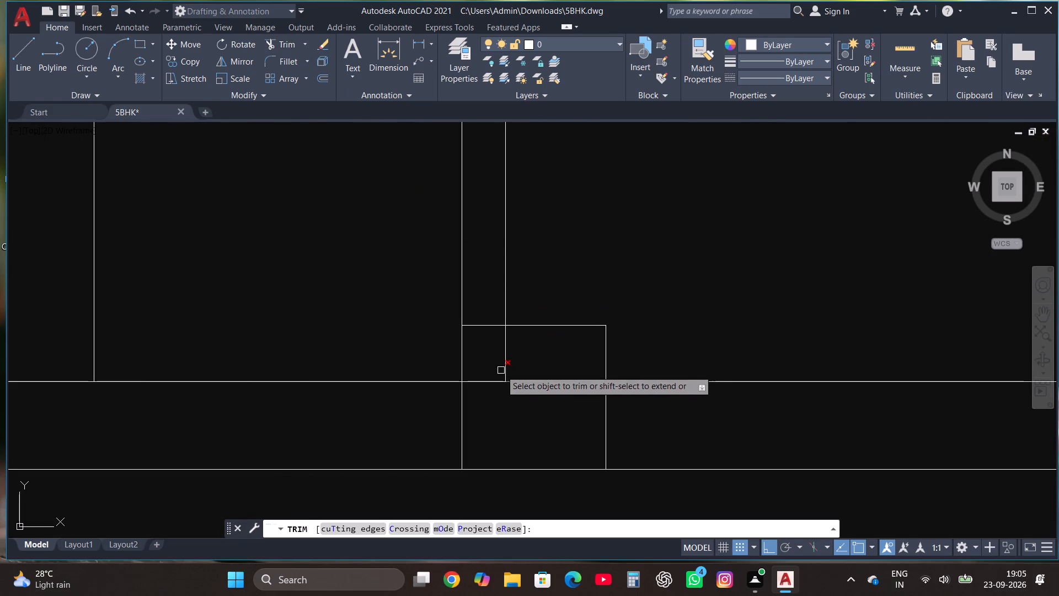
click(498, 363)
click(557, 406)
scroll(559, 406, down, 3)
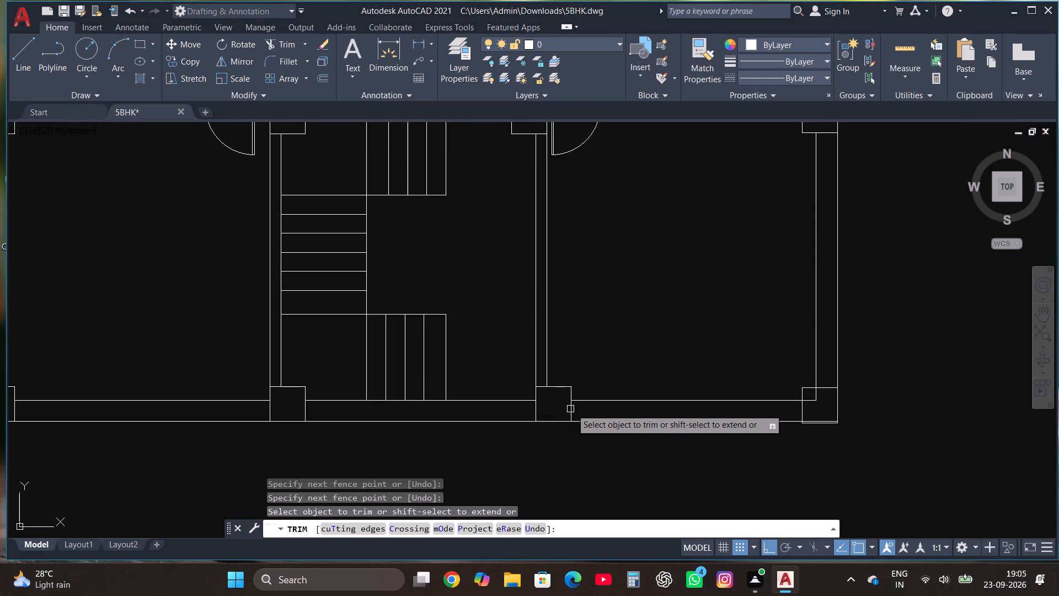
key(Escape)
Move the column at the plan's bottom-right corner by its lower-right corner onto the outer wall corner.
scroll(825, 423, up, 2)
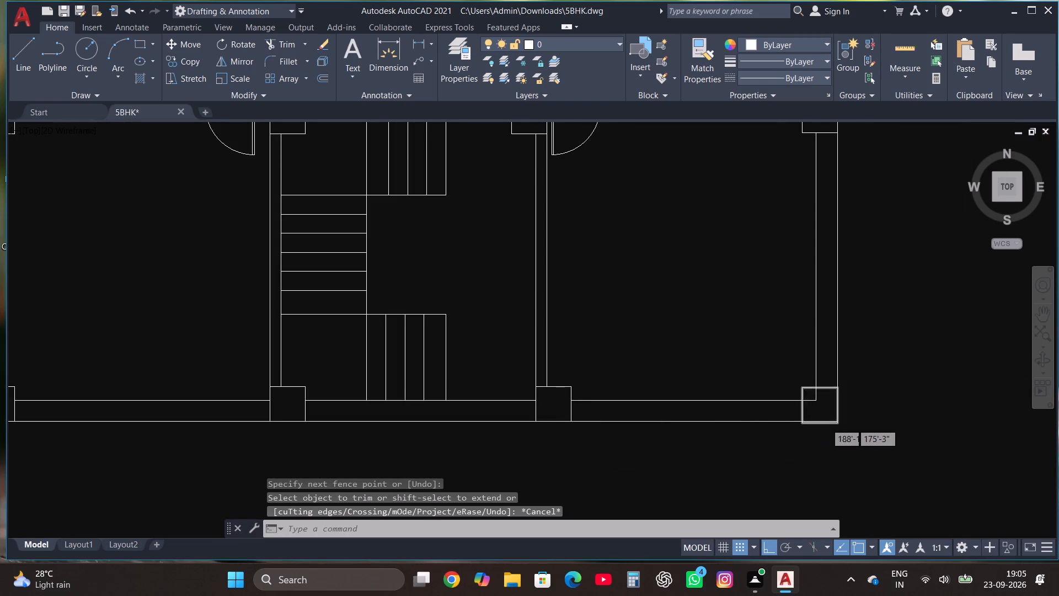
scroll(826, 423, up, 2)
click(817, 196)
click(812, 225)
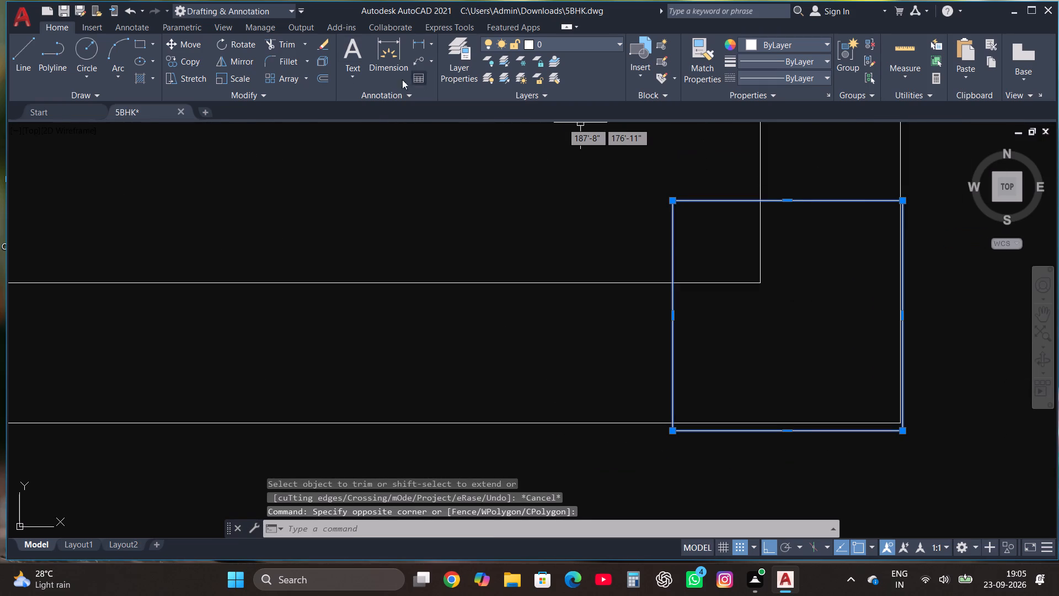
click(188, 45)
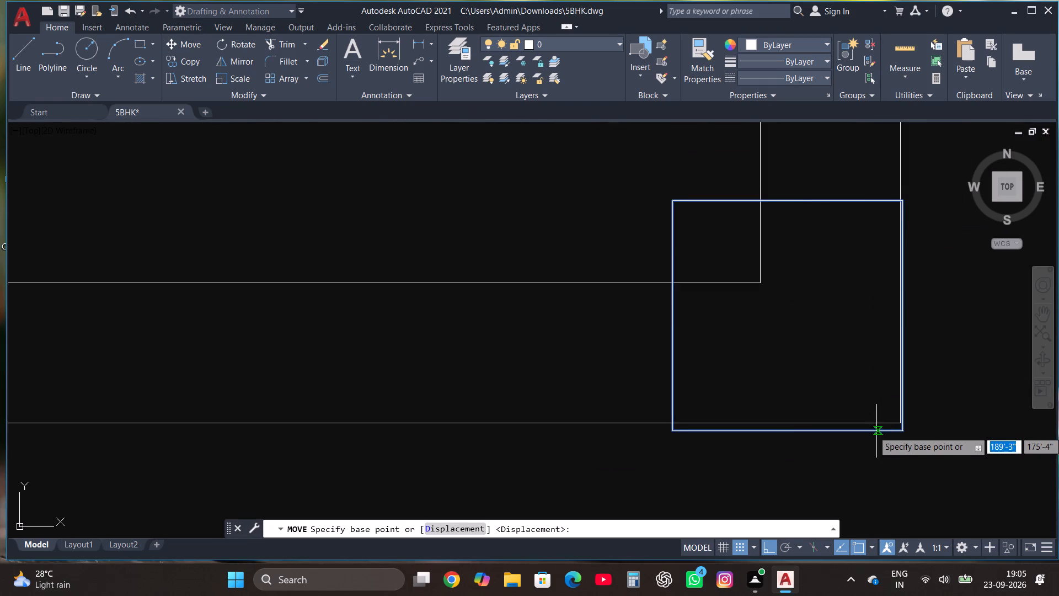
click(901, 432)
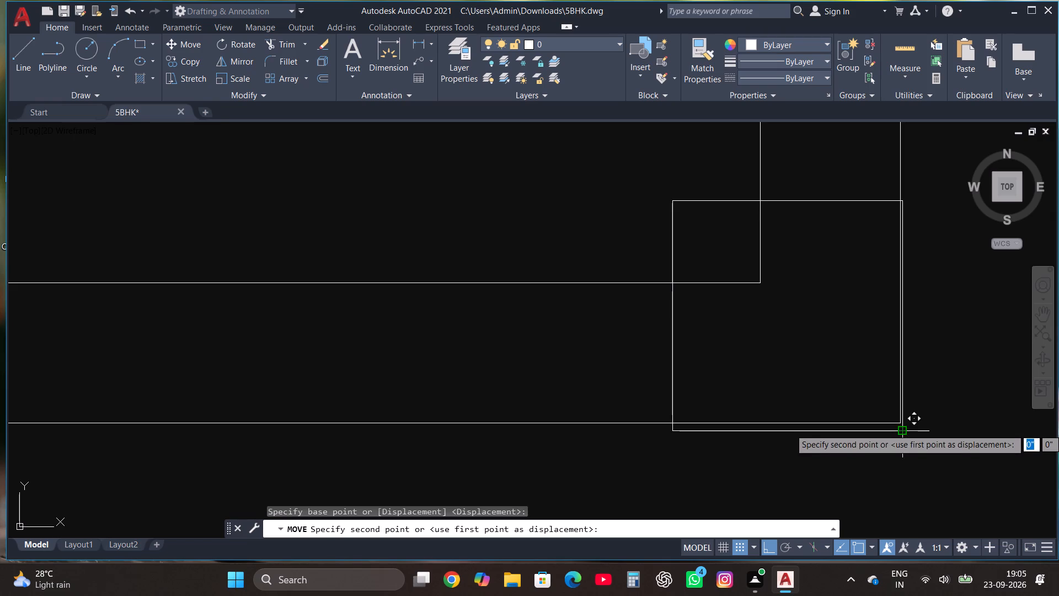
click(901, 423)
Trim the inner lines of the right and bottom walls inside the bottom-right corner column.
scroll(726, 456, down, 1)
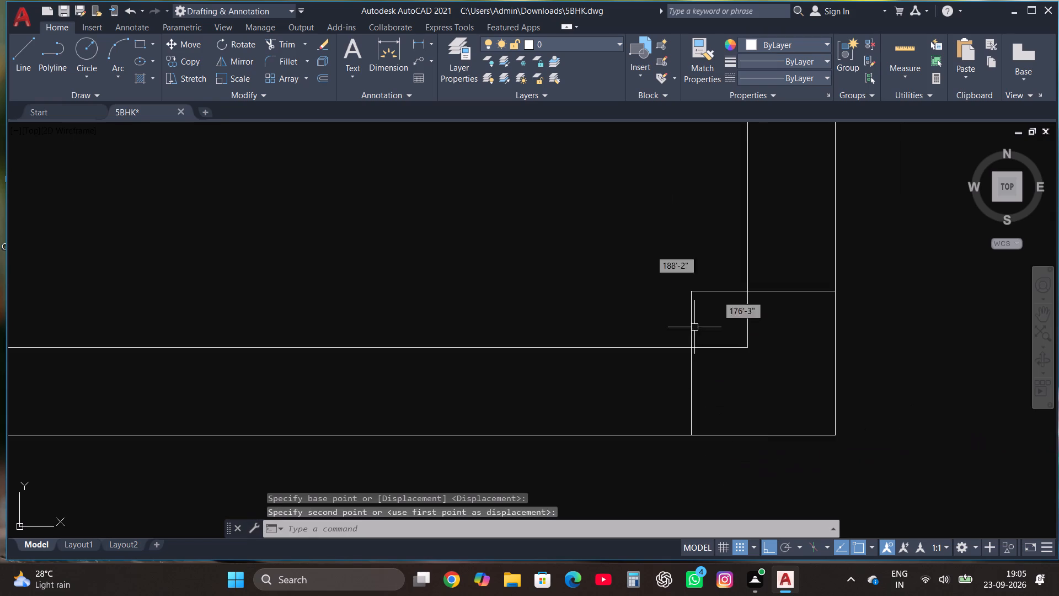
click(281, 41)
click(724, 324)
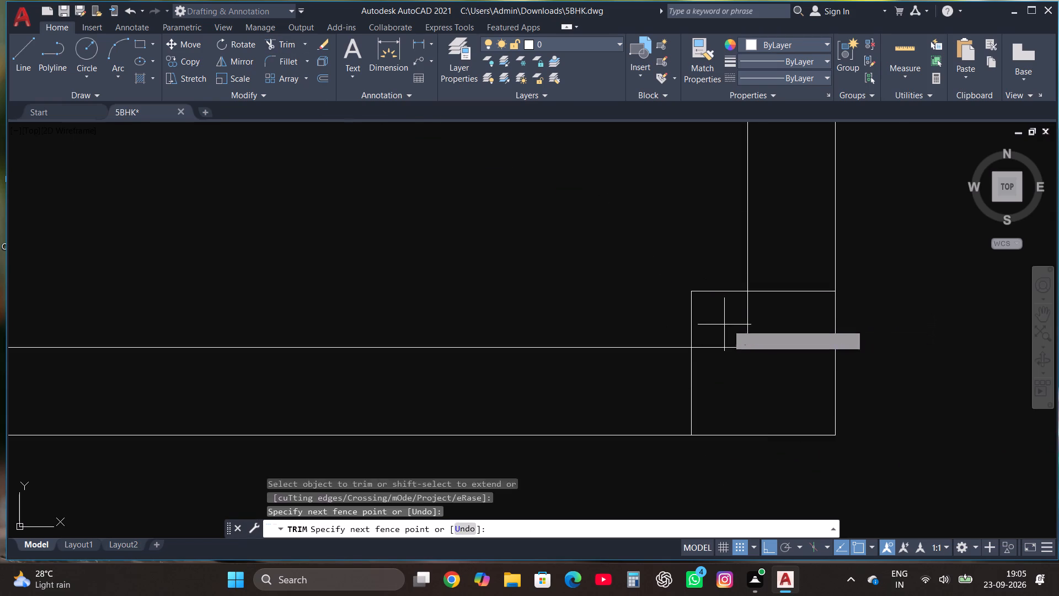
click(756, 324)
click(750, 327)
click(729, 390)
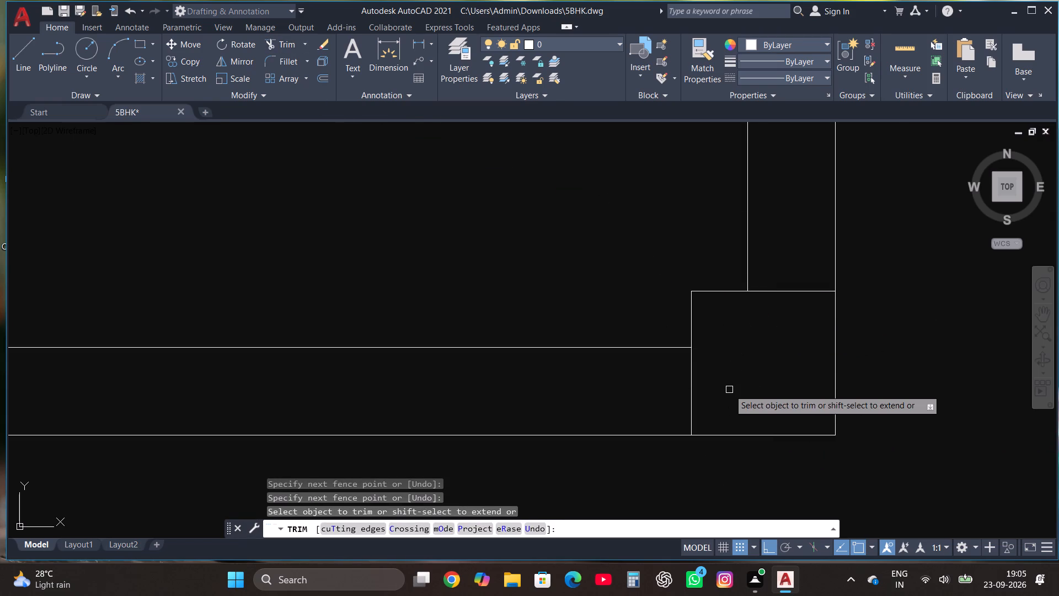
key(Escape)
Rotate the toilet block beside the plan by 270°, using a base point to its lower right, so its tank faces right.
scroll(729, 390, down, 5)
scroll(665, 449, down, 2)
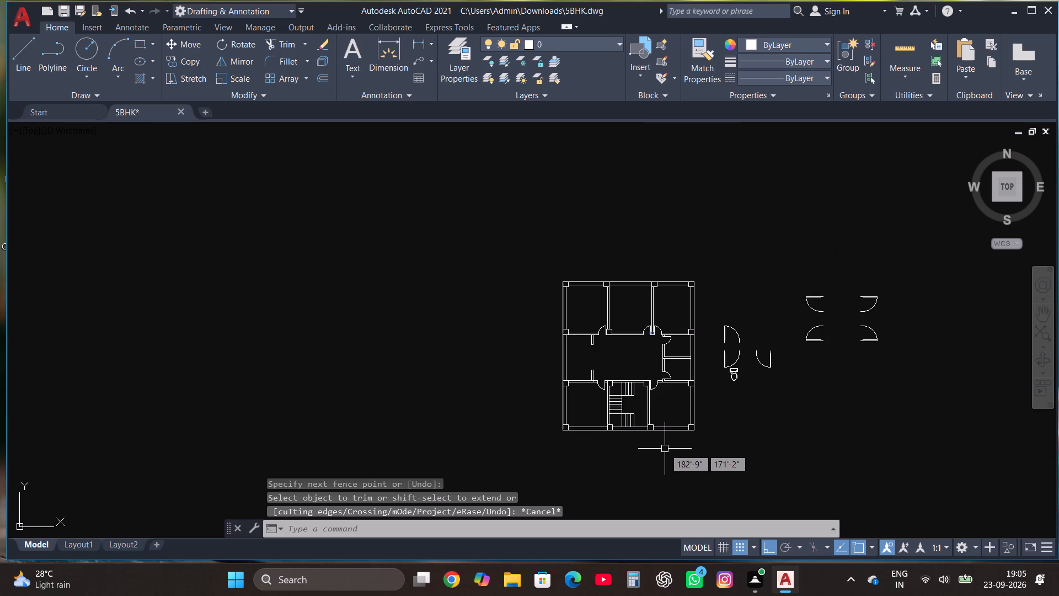
scroll(674, 352, up, 1)
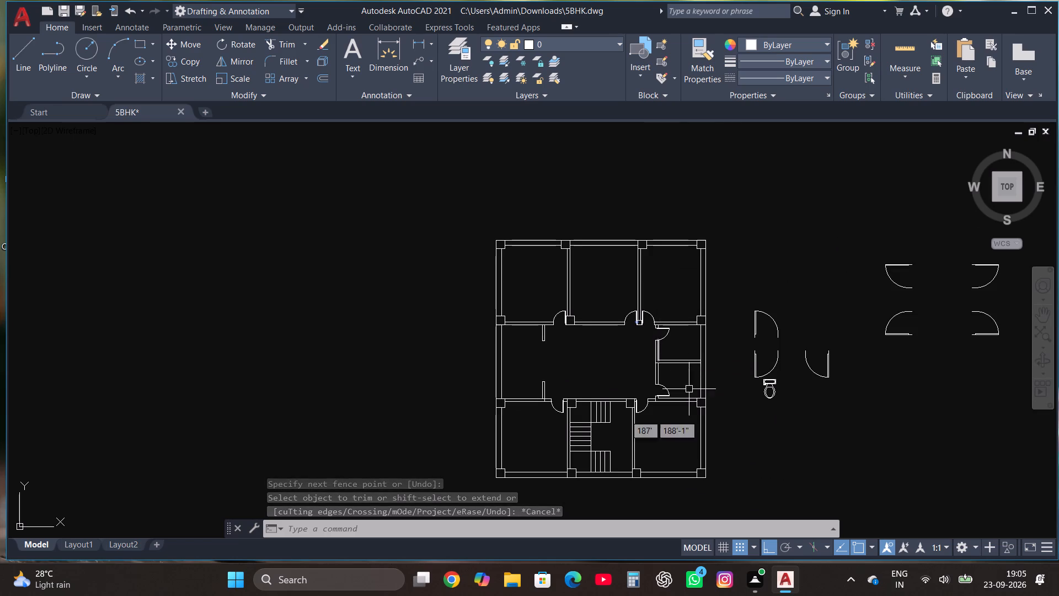
scroll(580, 430, down, 1)
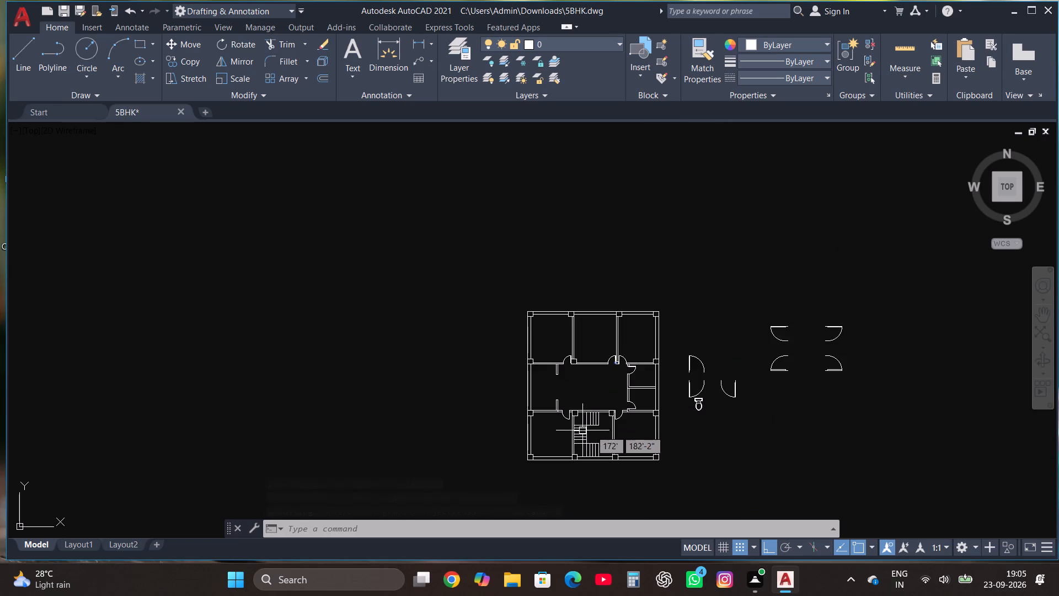
scroll(729, 408, up, 2)
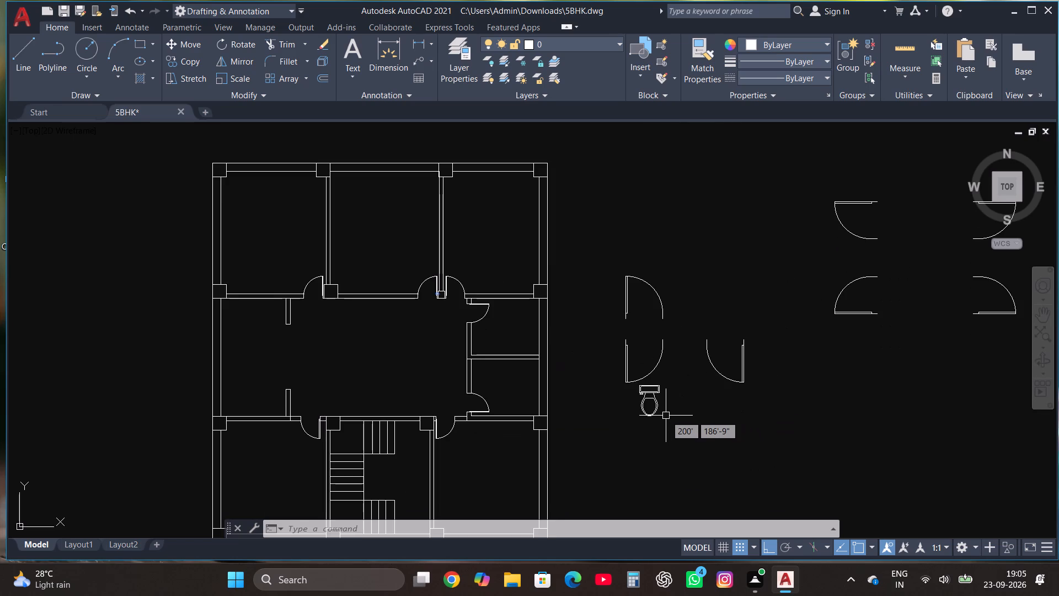
click(641, 392)
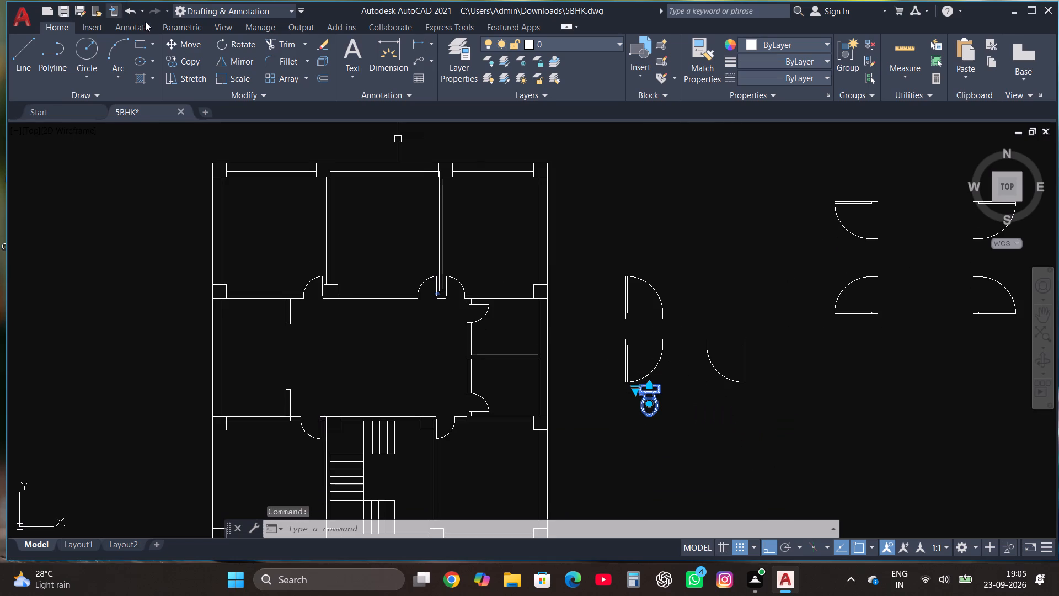
click(247, 47)
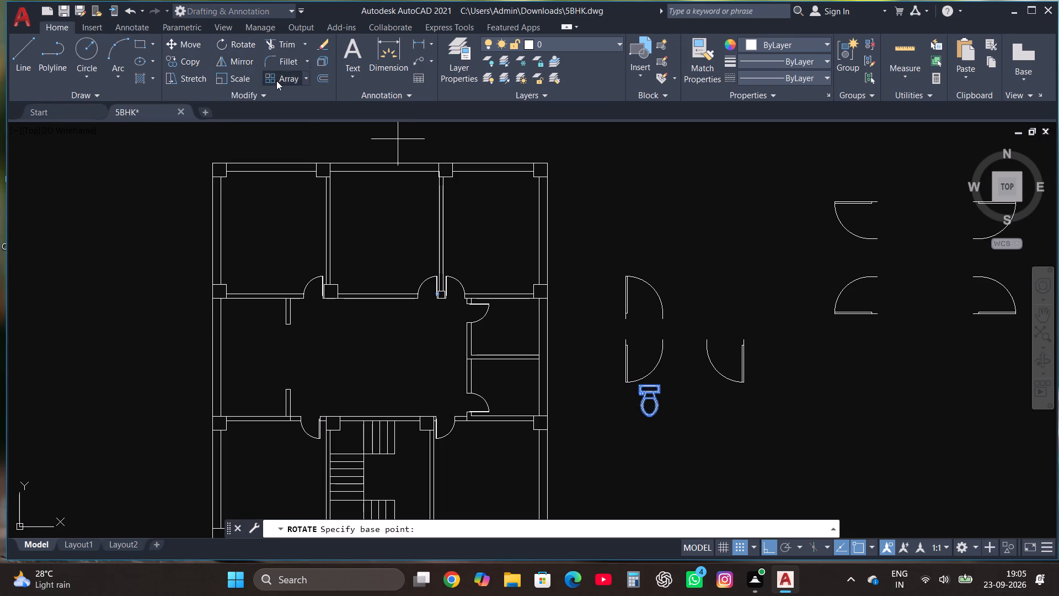
click(689, 437)
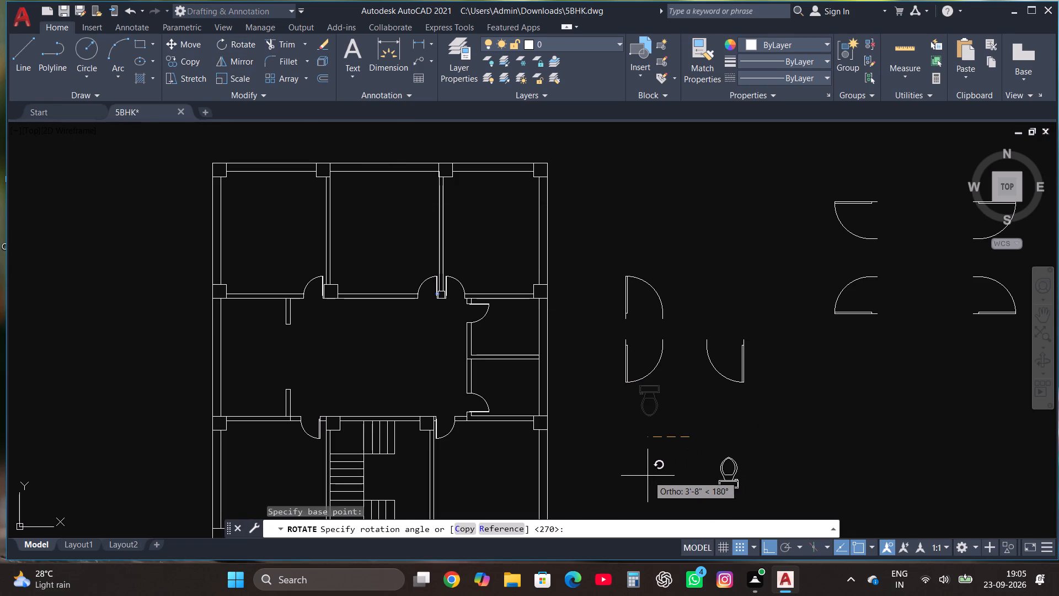
click(678, 476)
Move the toilet block by its tank's upper-right corner into the upper toilet, onto the inner face of the right wall.
click(736, 406)
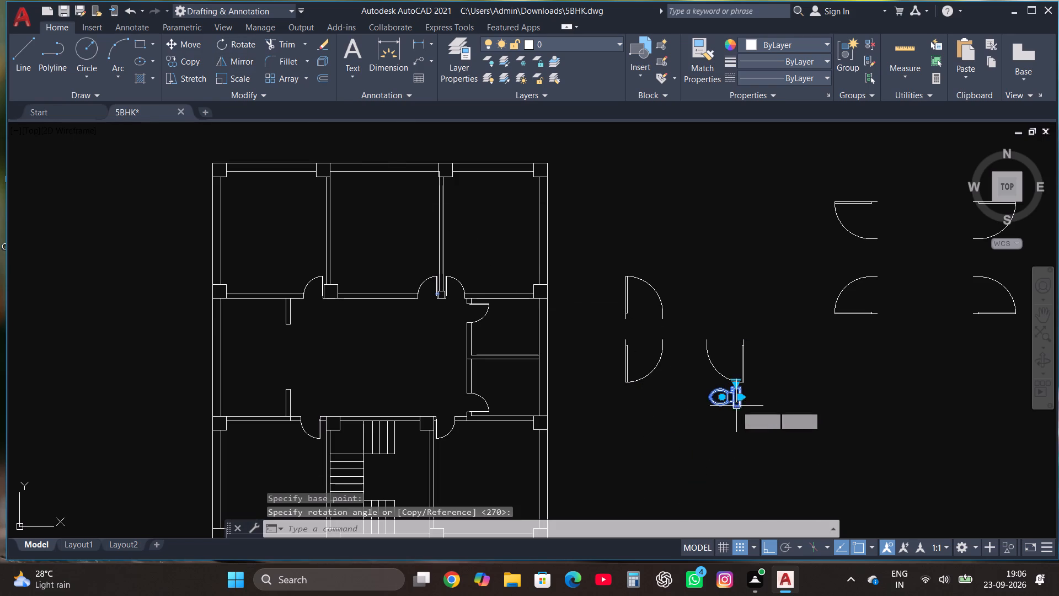
click(185, 42)
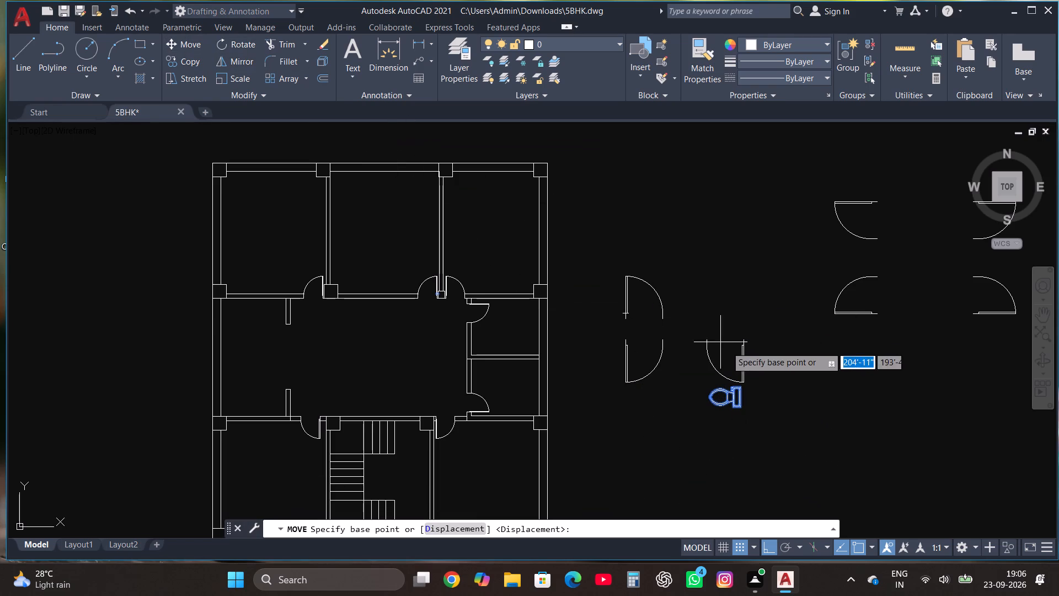
scroll(759, 384, up, 4)
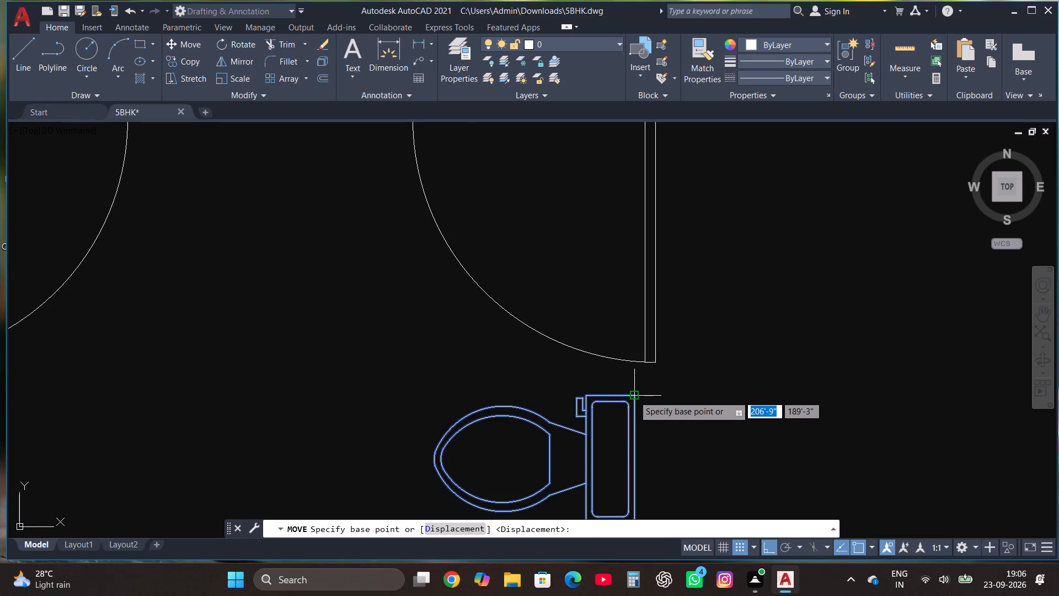
click(634, 396)
scroll(707, 305, down, 4)
key(F8)
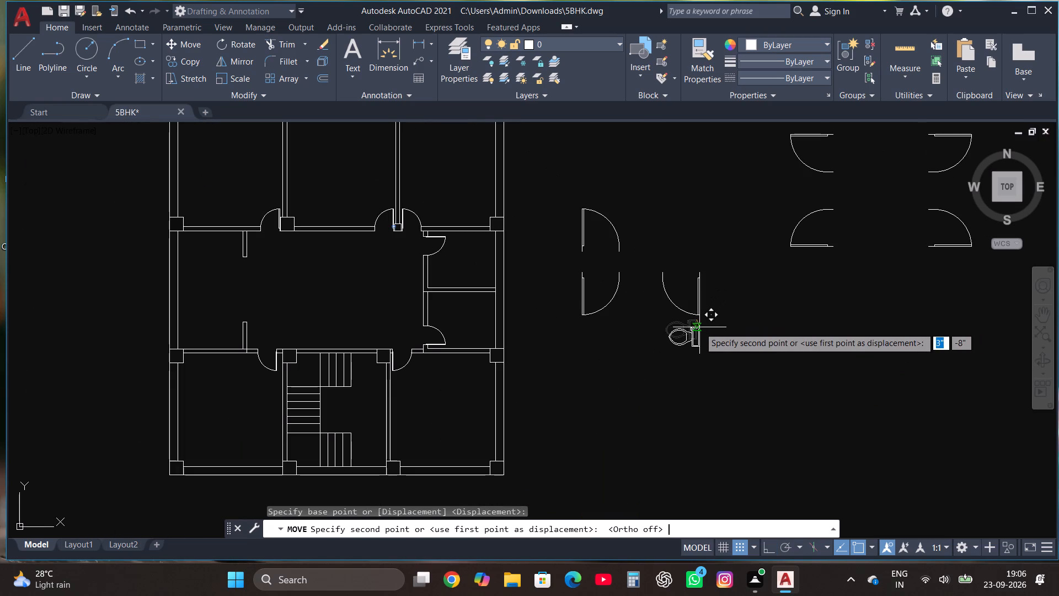
scroll(695, 347, down, 1)
scroll(566, 232, up, 2)
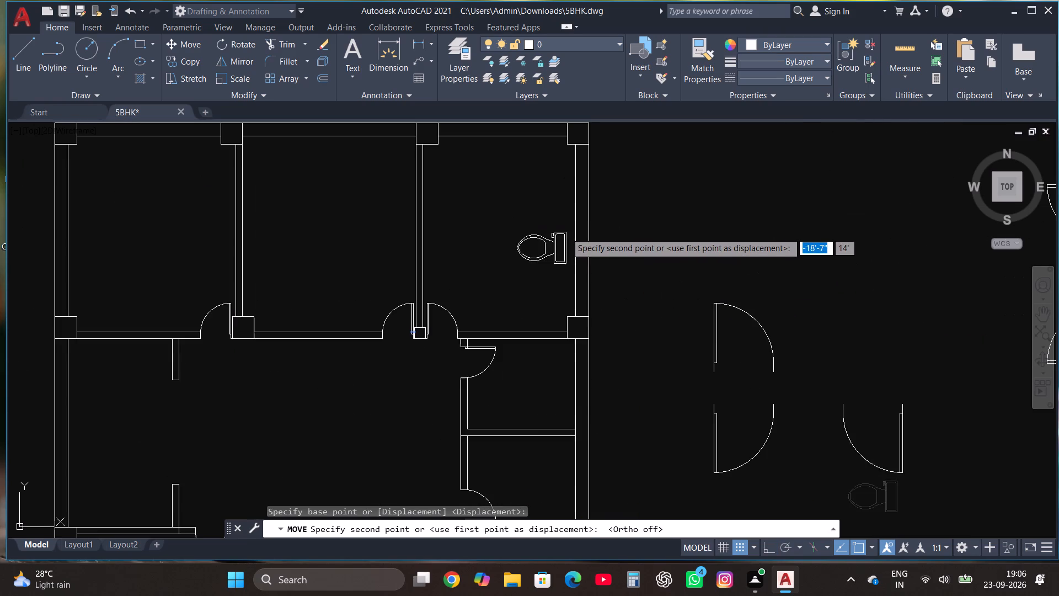
scroll(565, 395, up, 2)
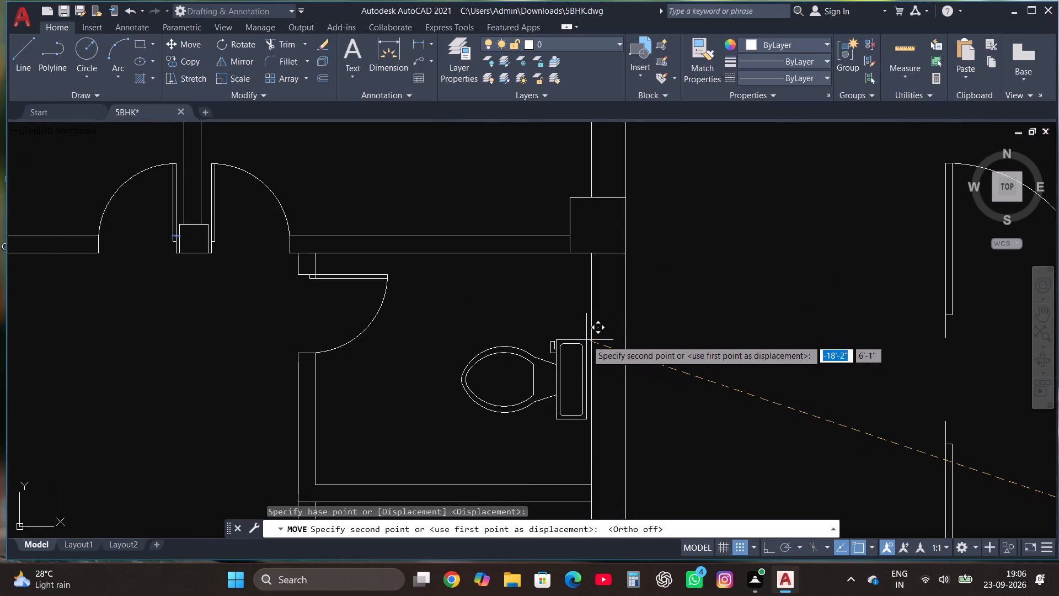
click(589, 344)
Copy the toilet block from its tank's upper-right corner about 5' straight down along the right wall into the lower toilet.
click(548, 375)
click(505, 346)
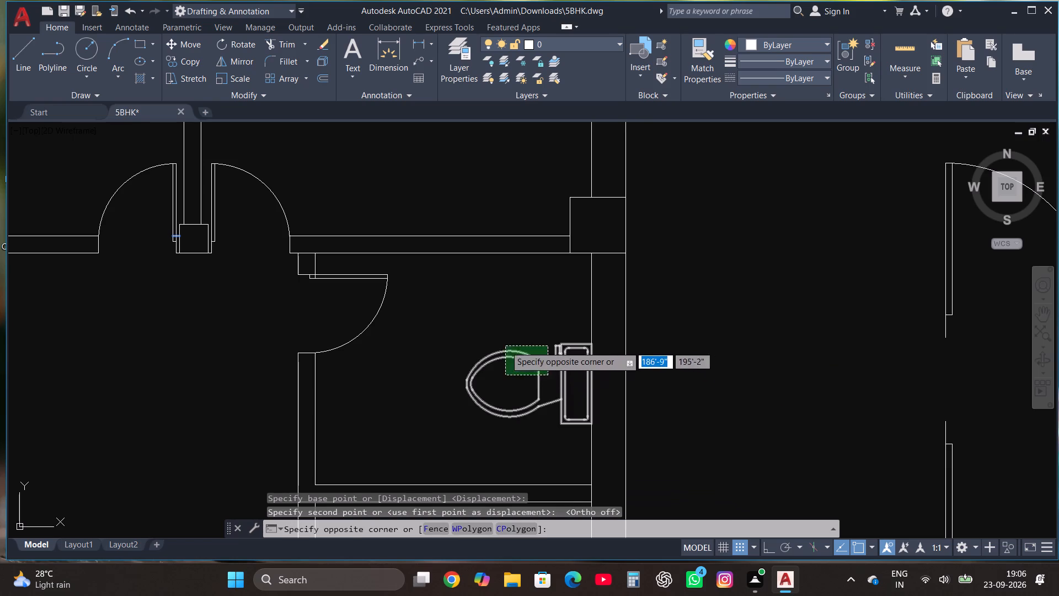
click(175, 63)
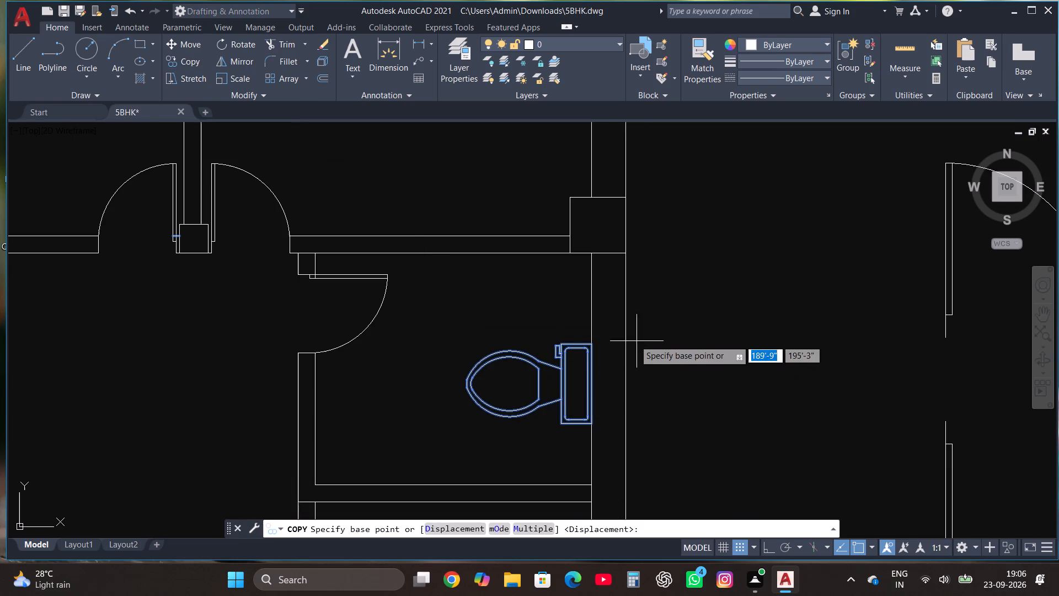
click(591, 346)
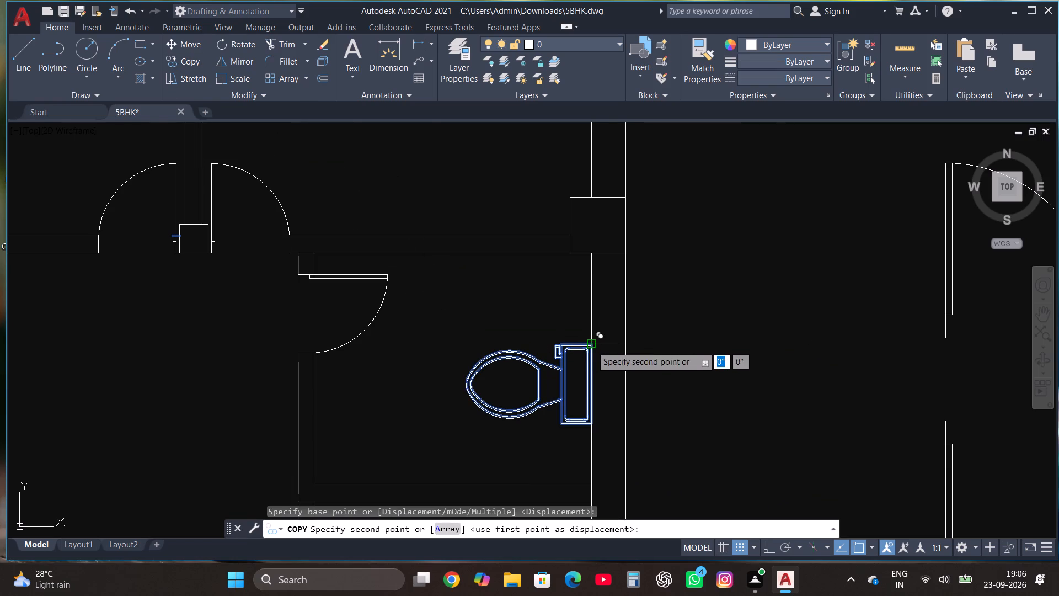
scroll(591, 346, down, 2)
scroll(587, 453, up, 1)
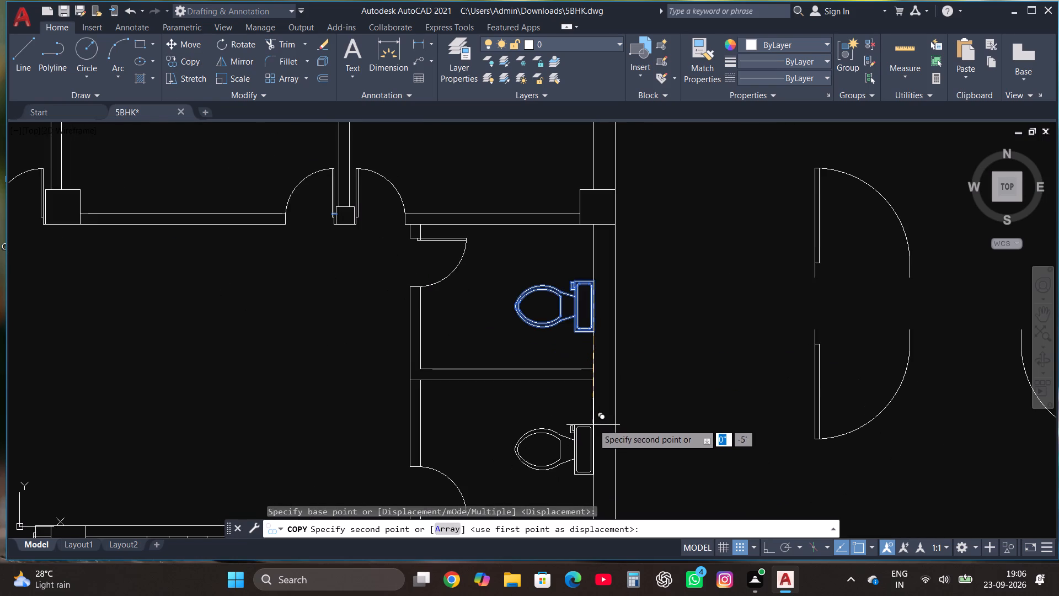
click(593, 424)
Delete all the spare door blocks lying to the right of the plan.
scroll(627, 294, down, 3)
click(662, 406)
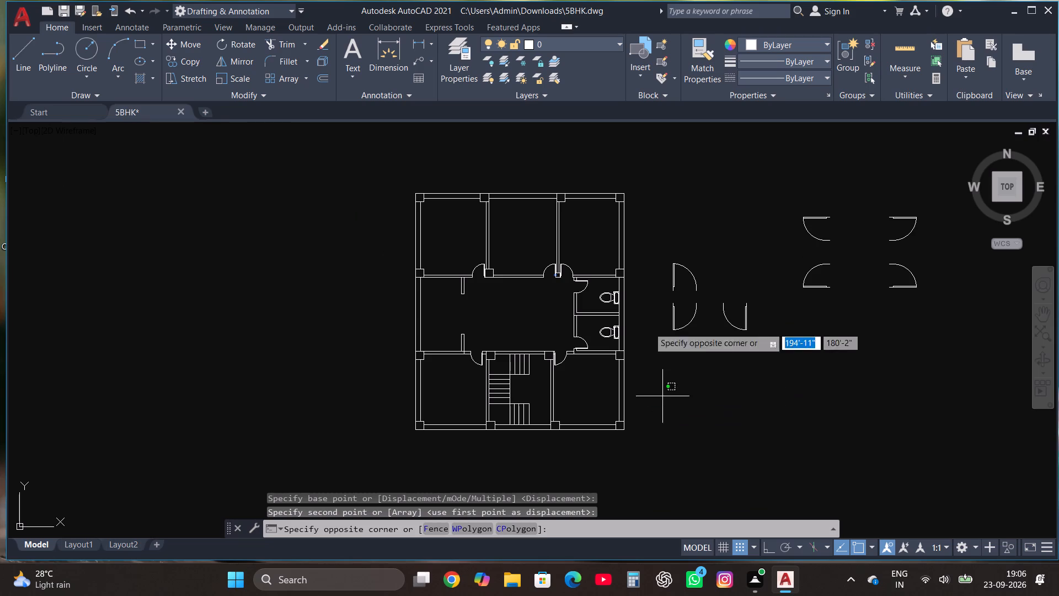
click(937, 184)
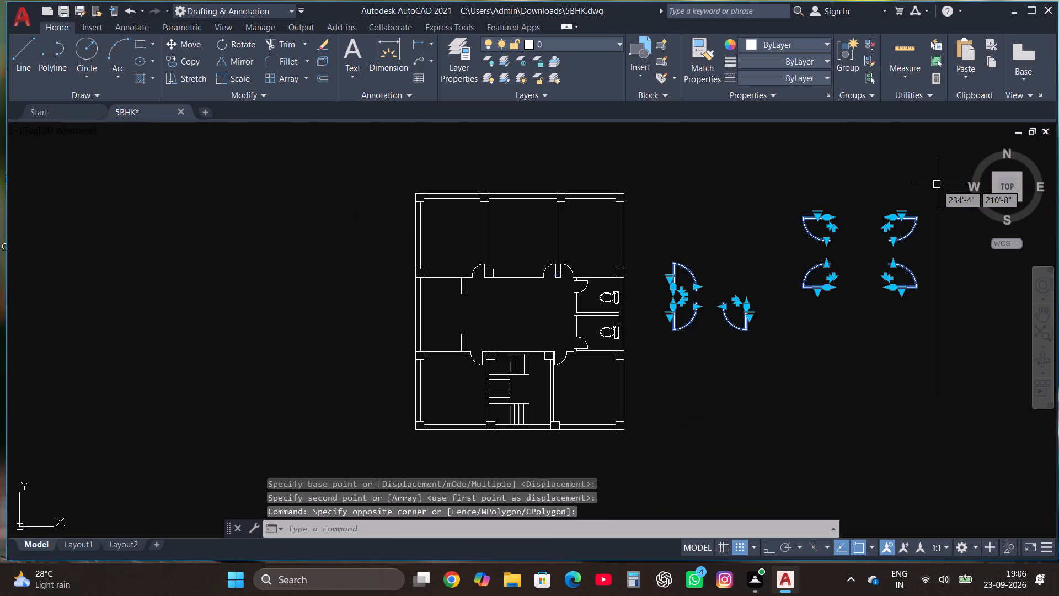
key(Delete)
Draw a bed rectangle about 4' wide in the top-left bedroom, starting on the top wall's inner line.
scroll(735, 320, down, 1)
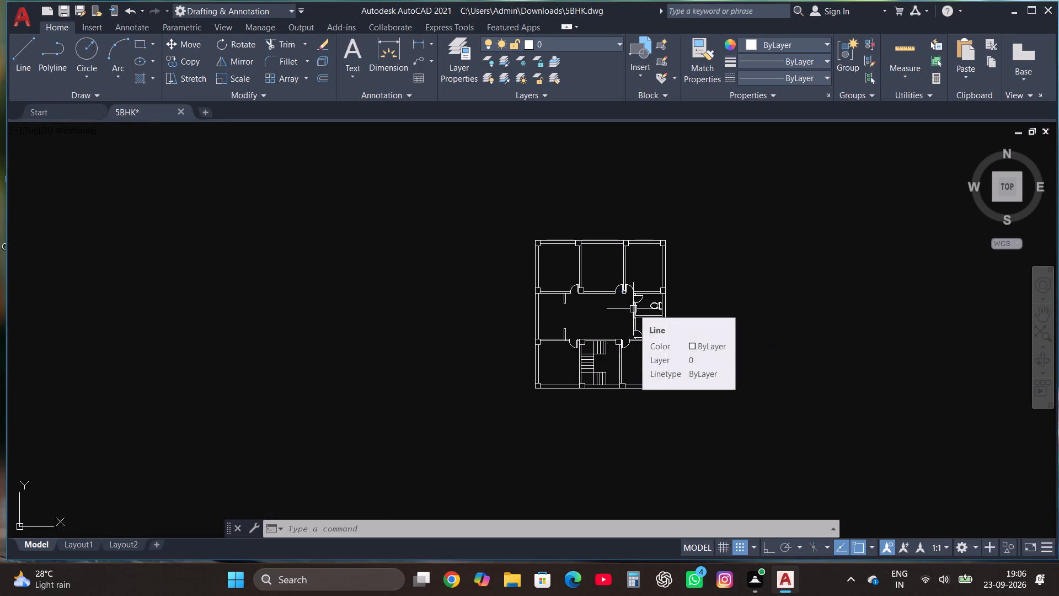
scroll(568, 223, up, 3)
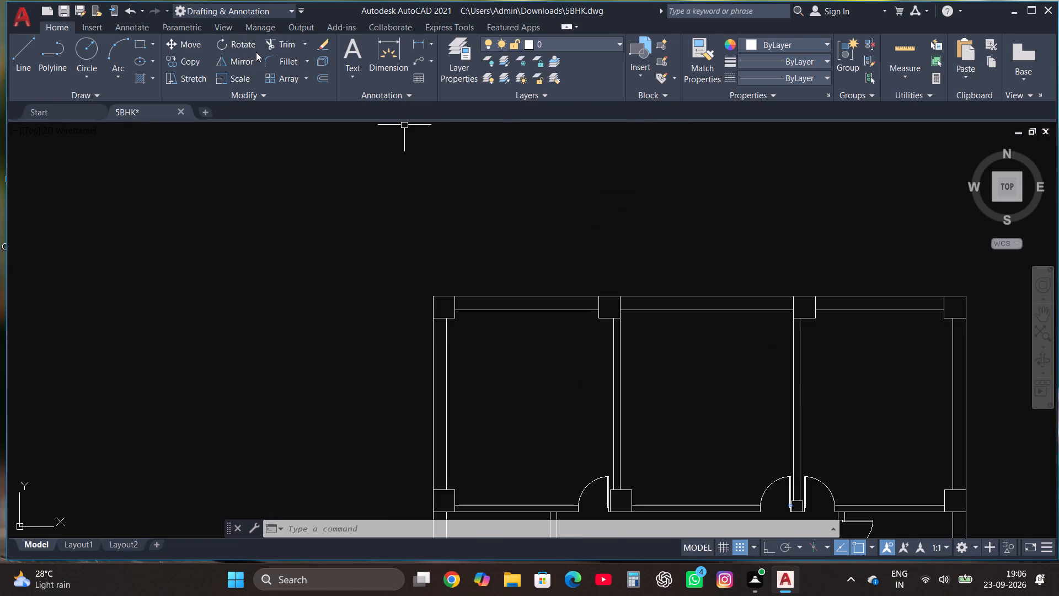
click(138, 47)
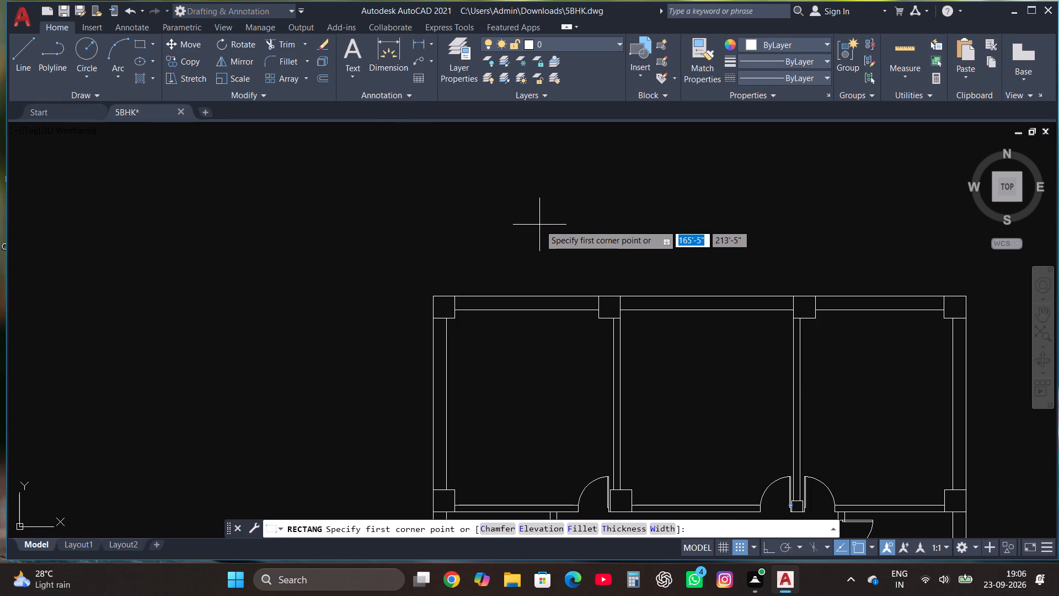
scroll(530, 219, down, 2)
scroll(522, 281, up, 2)
click(461, 269)
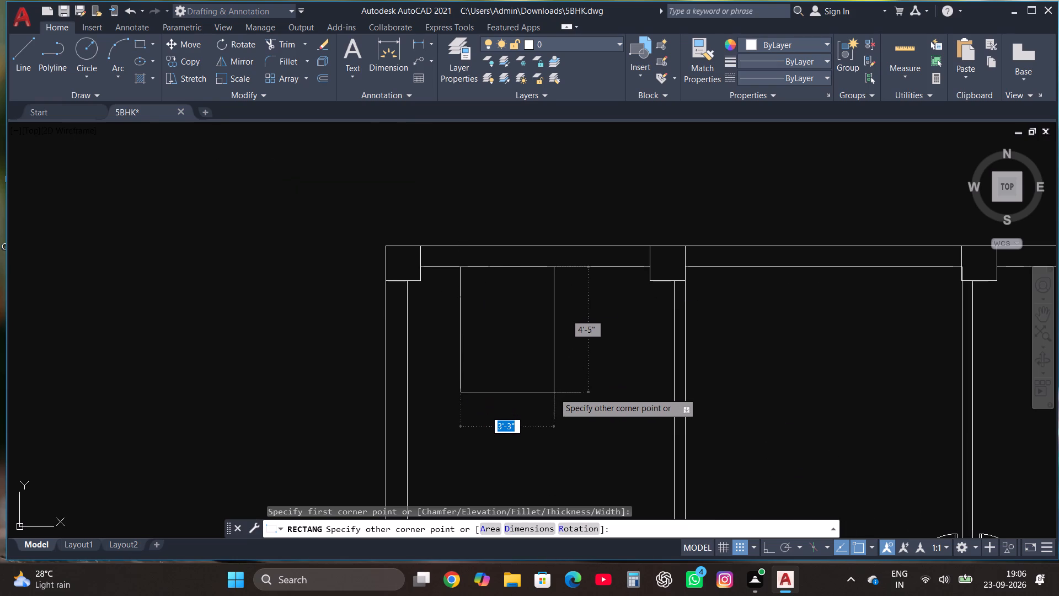
click(573, 398)
Move the bed rectangle straight down, away from the top wall of the top-left bedroom.
click(569, 396)
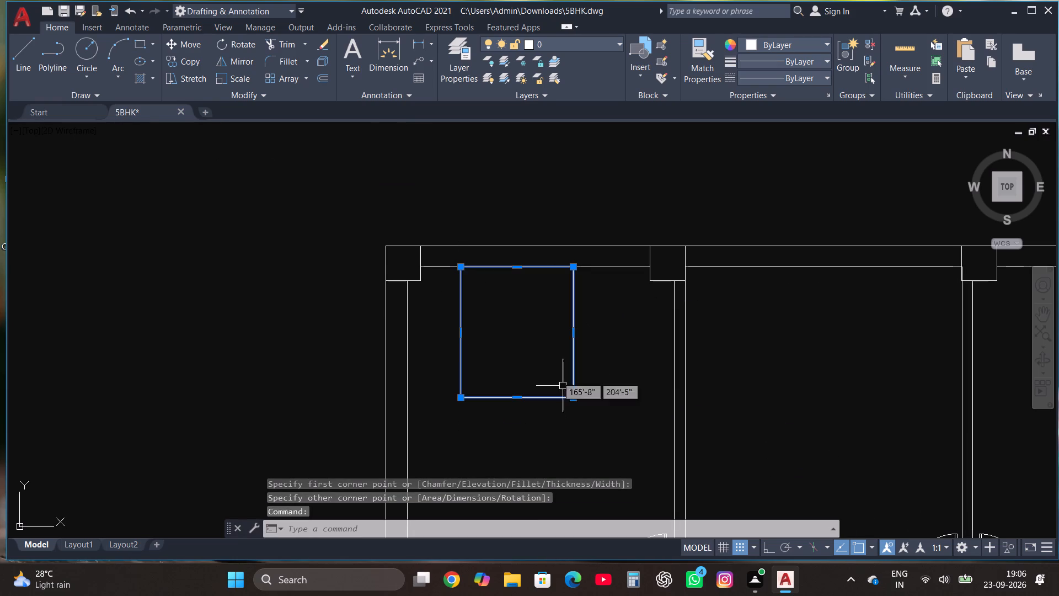
click(165, 42)
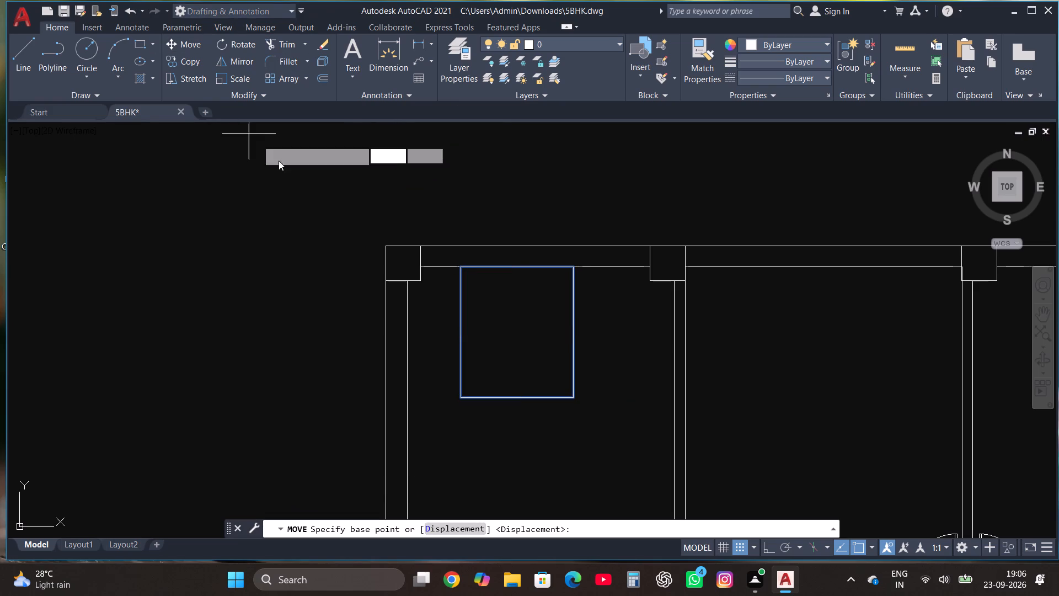
click(519, 356)
click(518, 399)
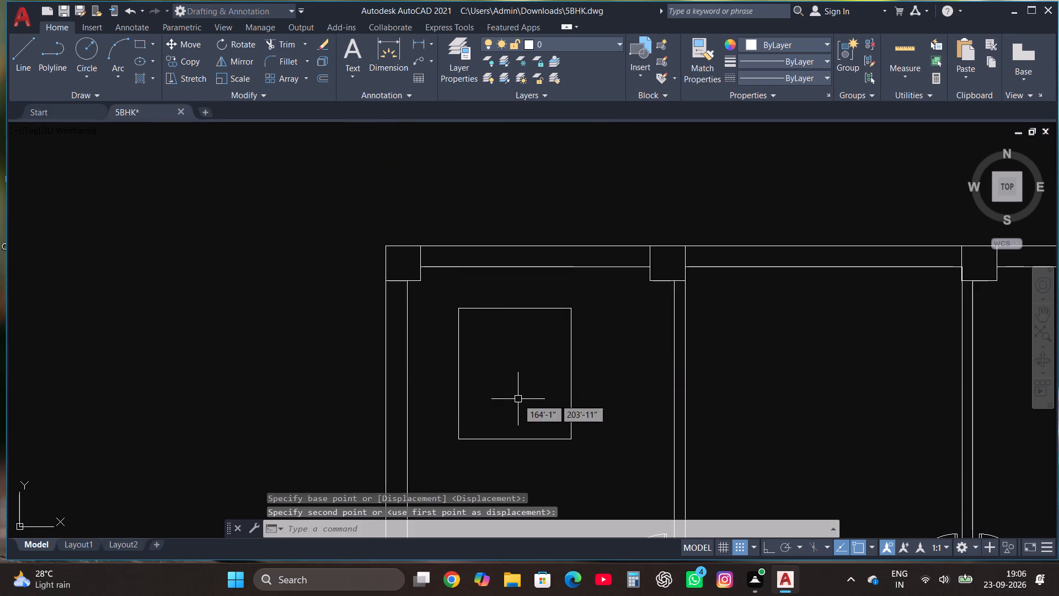
Draw a bedside table rectangle about 8" wide and 1'-3" high, outward from the bed's upper-left corner.
click(26, 46)
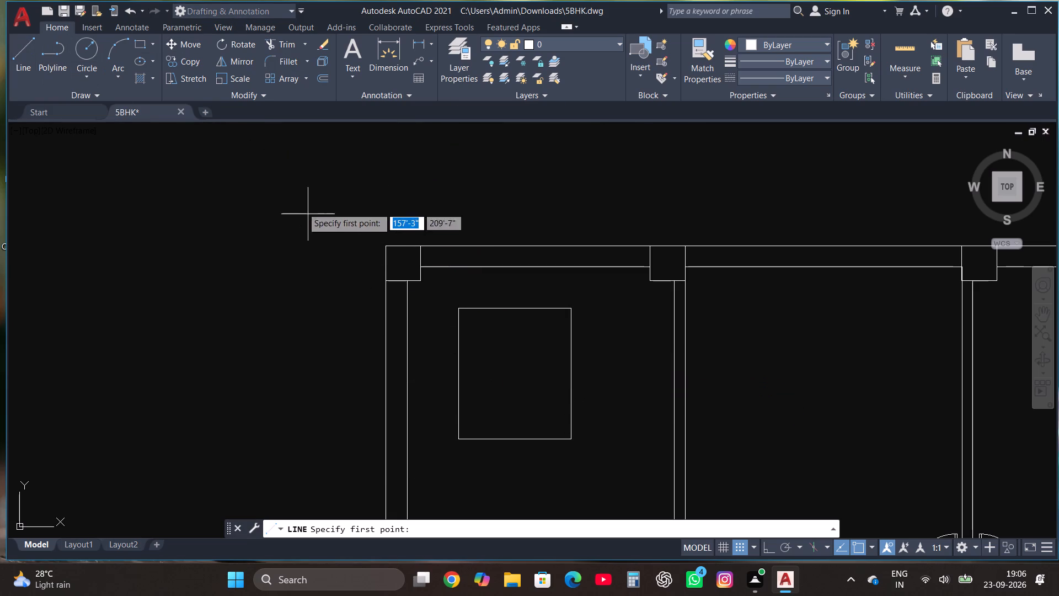
click(141, 42)
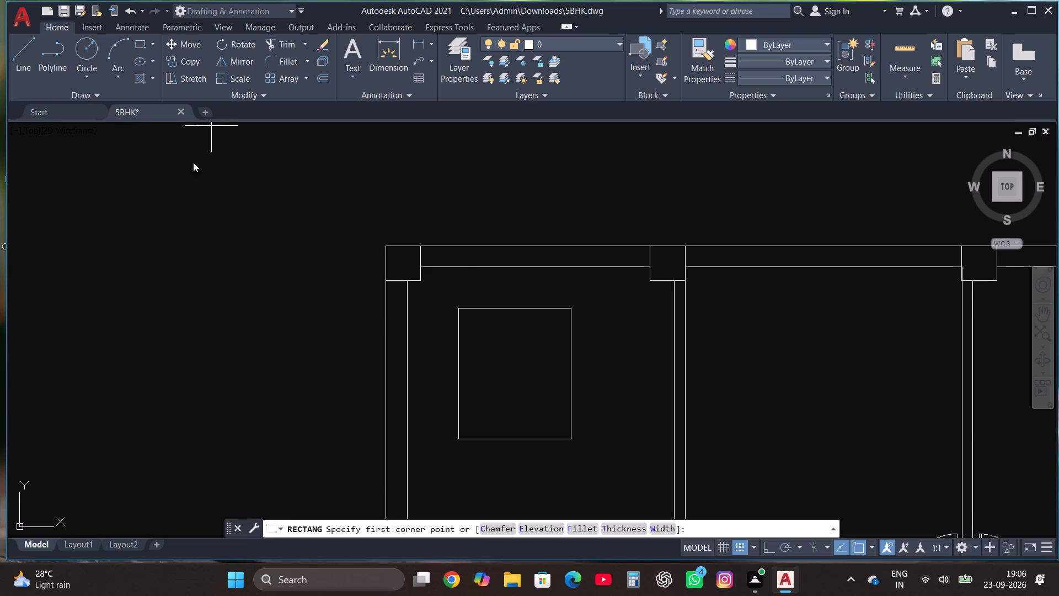
click(457, 309)
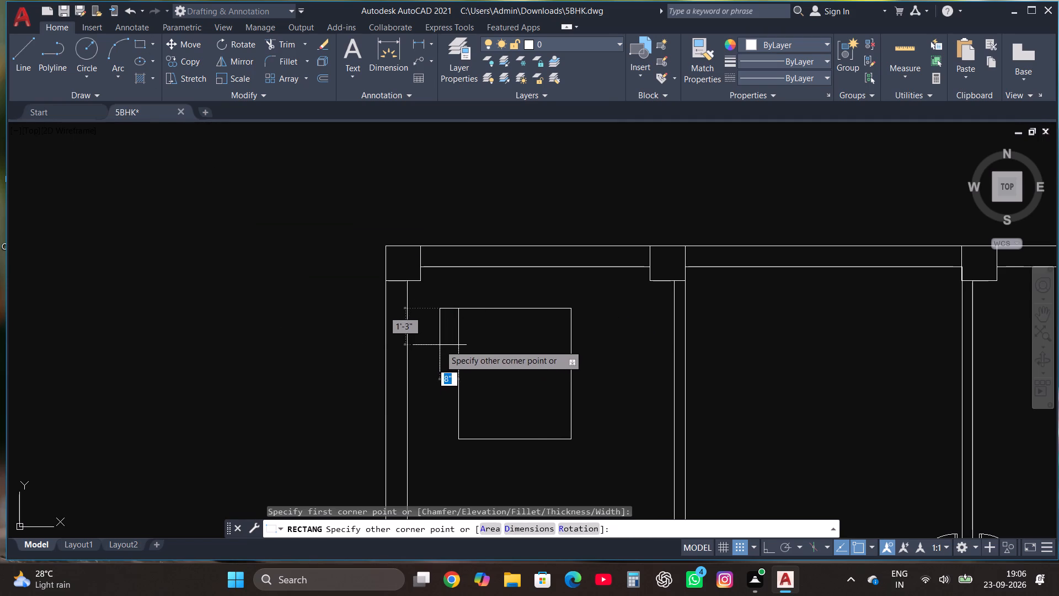
click(440, 345)
Copy the bedside table from its upper-left corner to the bed's upper-right corner.
click(440, 334)
click(185, 59)
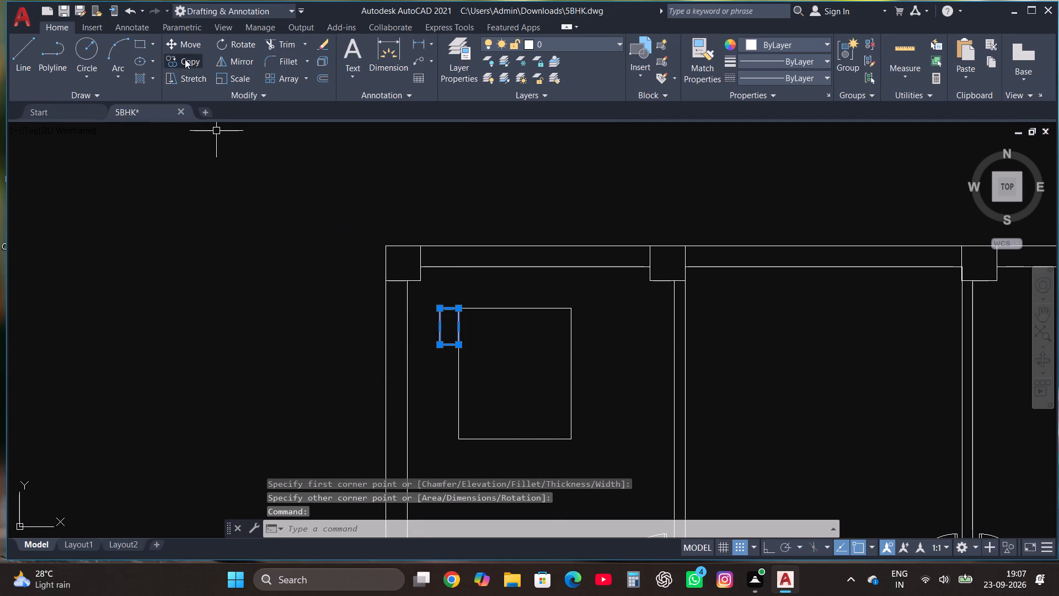
scroll(470, 316, up, 1)
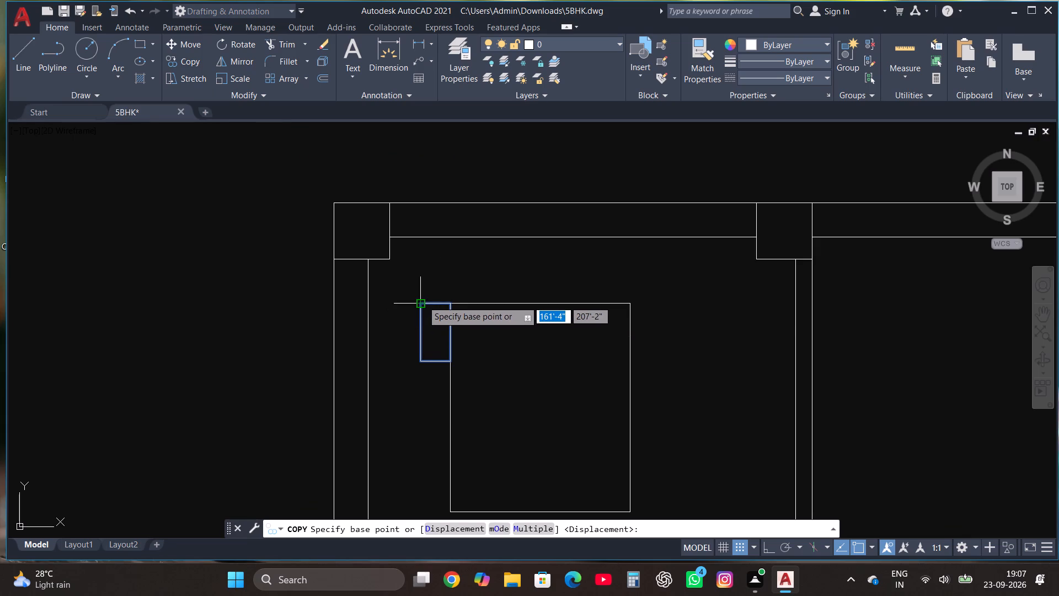
click(422, 301)
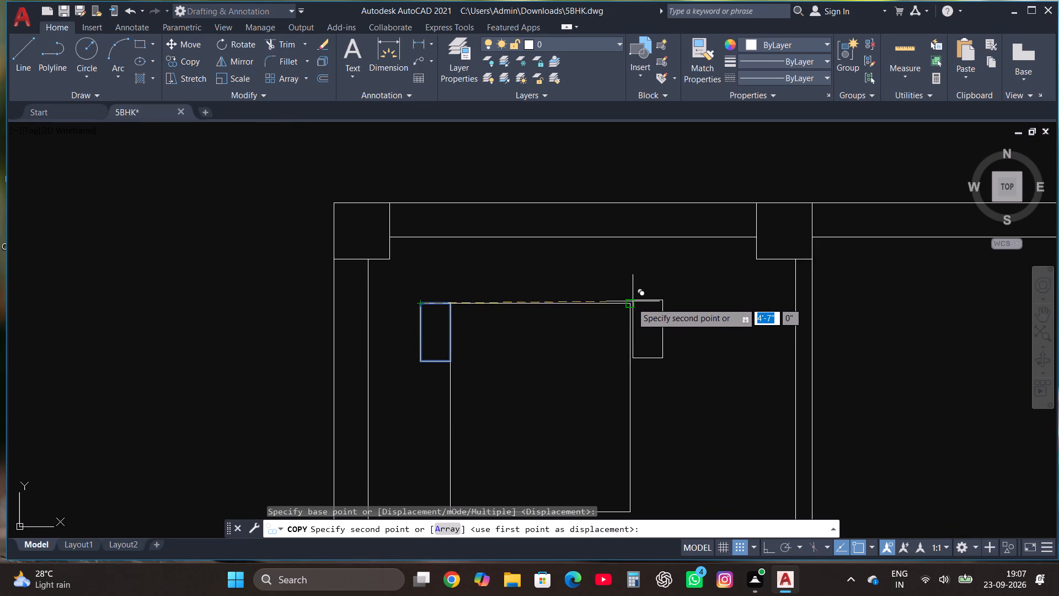
click(629, 302)
Draw a headboard rectangle about 5'-3" by 5" along the top of the bed and both bedside tables.
scroll(619, 280, down, 2)
scroll(616, 284, up, 1)
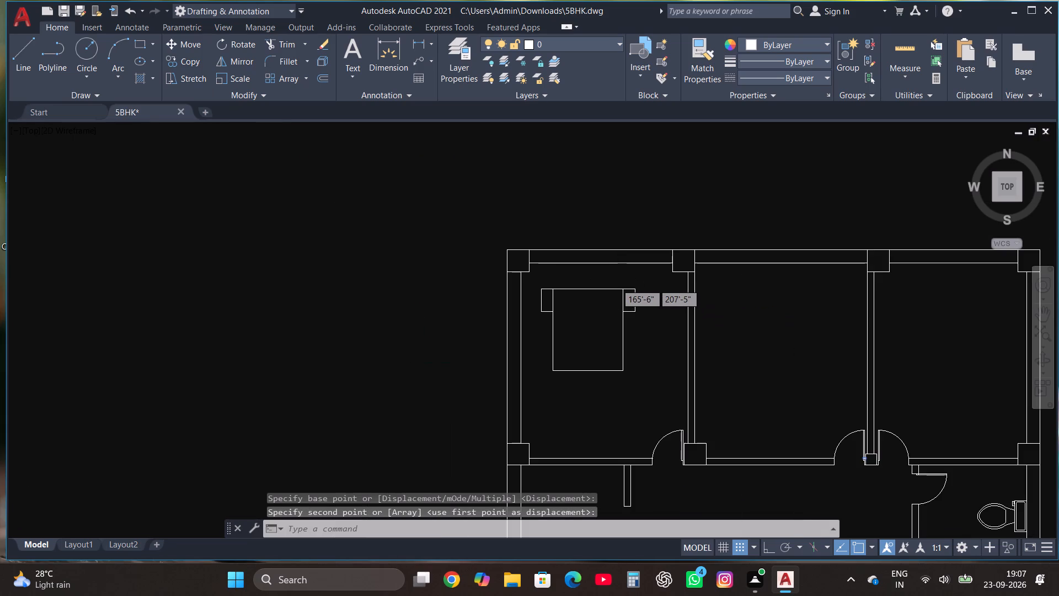
scroll(616, 284, up, 1)
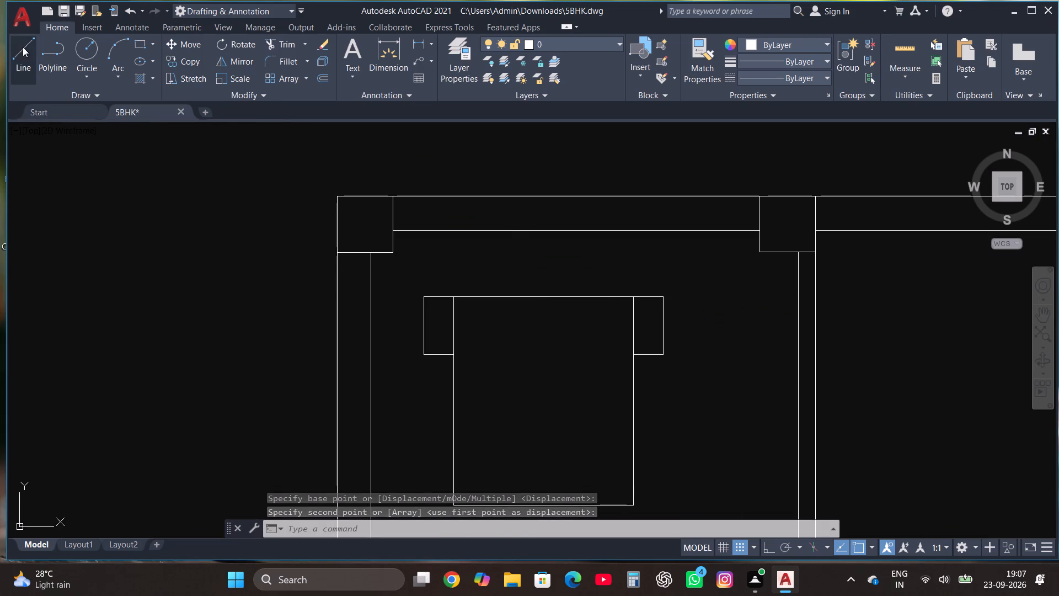
click(23, 47)
click(424, 299)
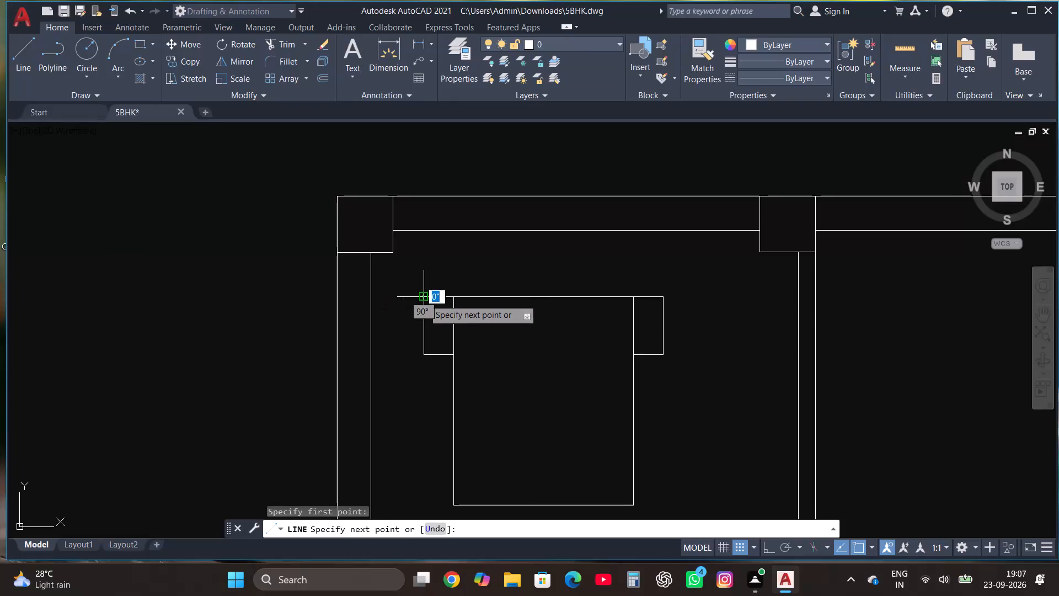
click(136, 47)
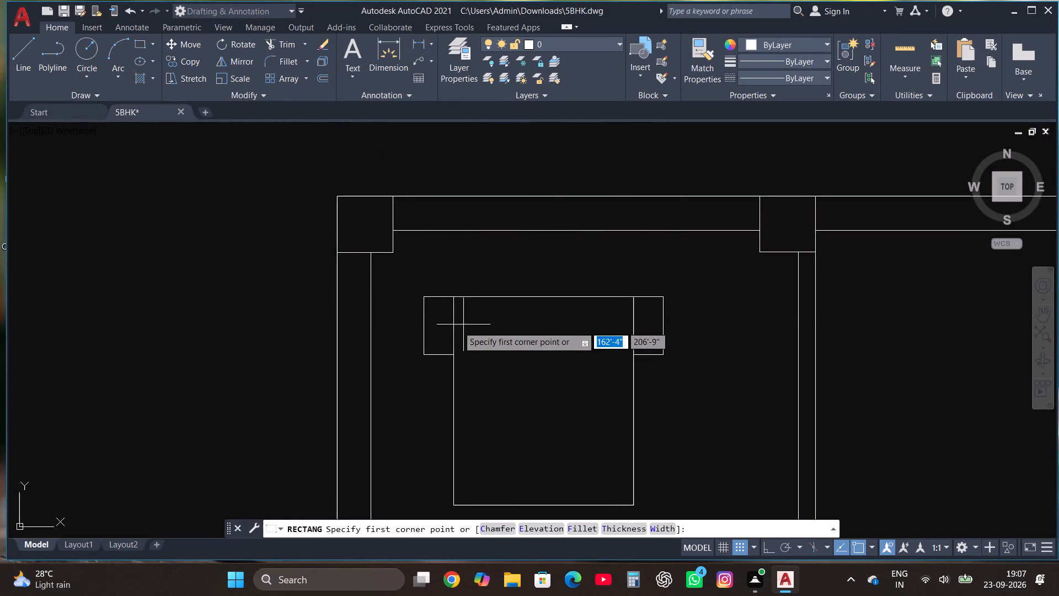
click(425, 297)
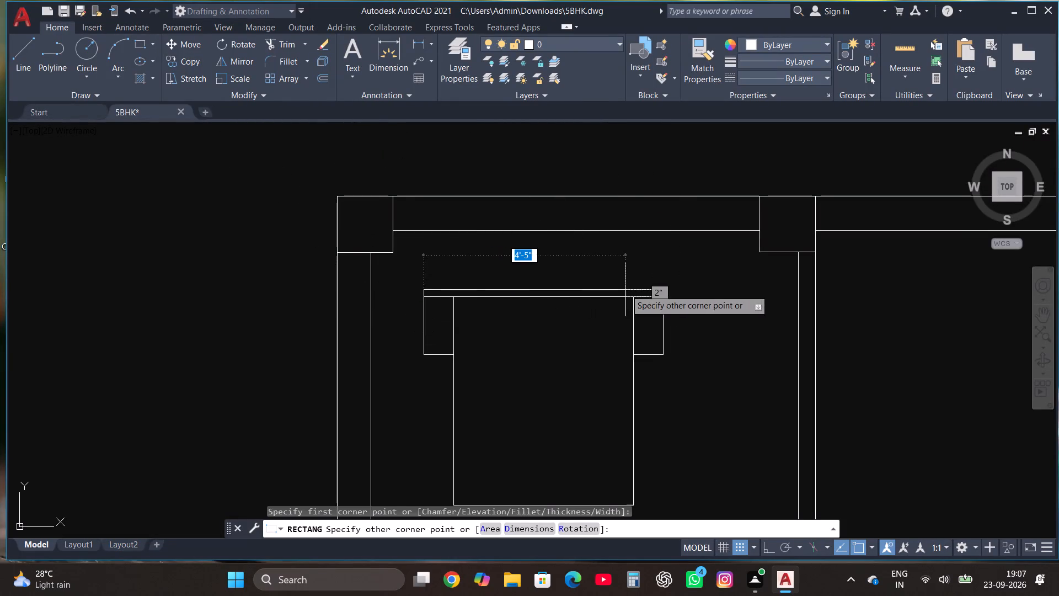
click(660, 281)
Draw a start-end-direction arc between the headboard's lower corners, bulging upward inside it with a tangent direction of about 10°.
click(122, 78)
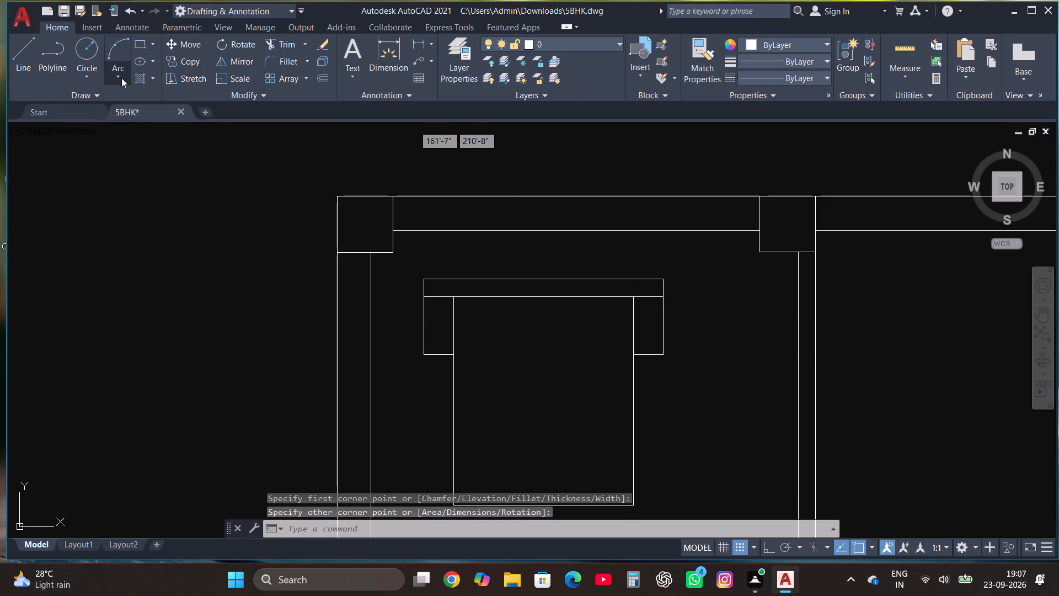
click(184, 248)
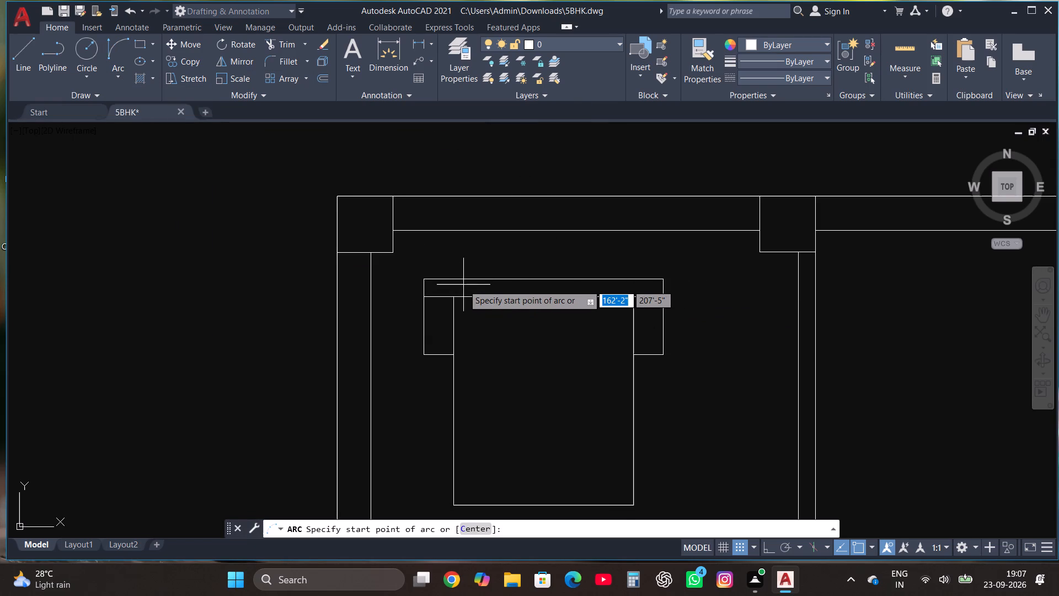
scroll(463, 284, up, 1)
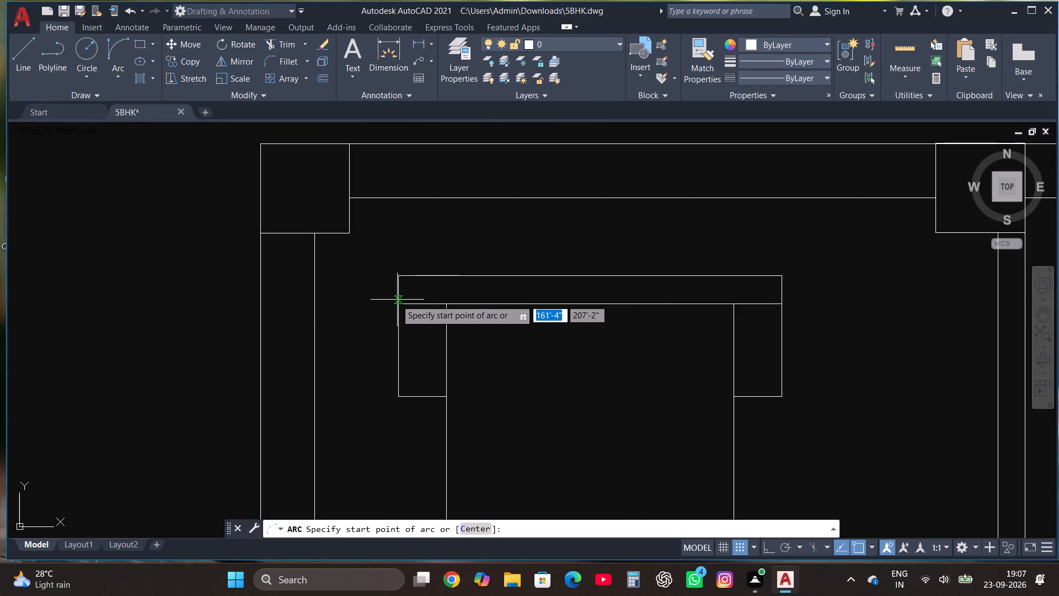
click(396, 302)
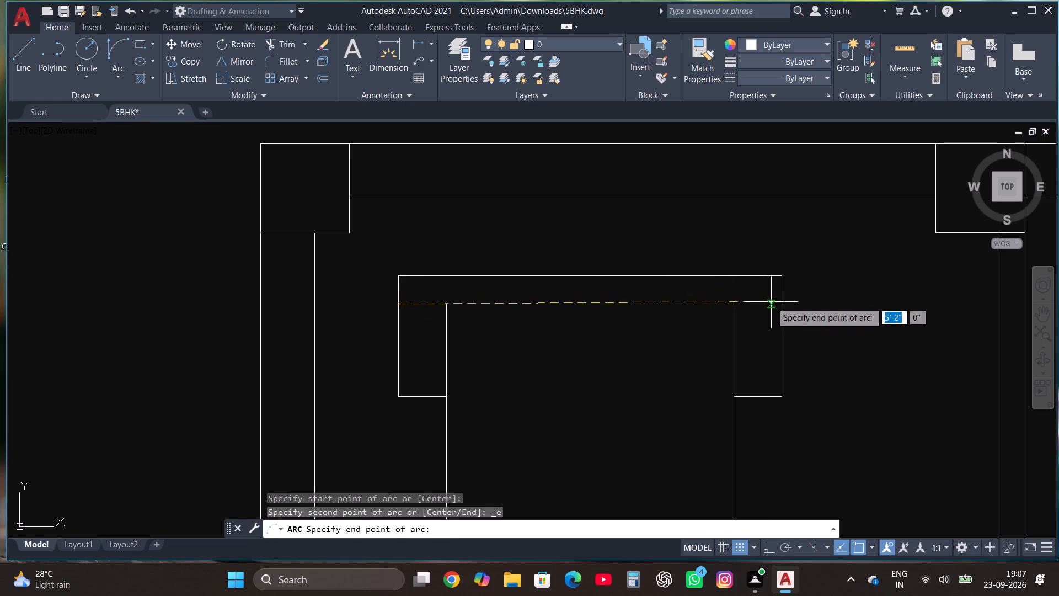
click(780, 305)
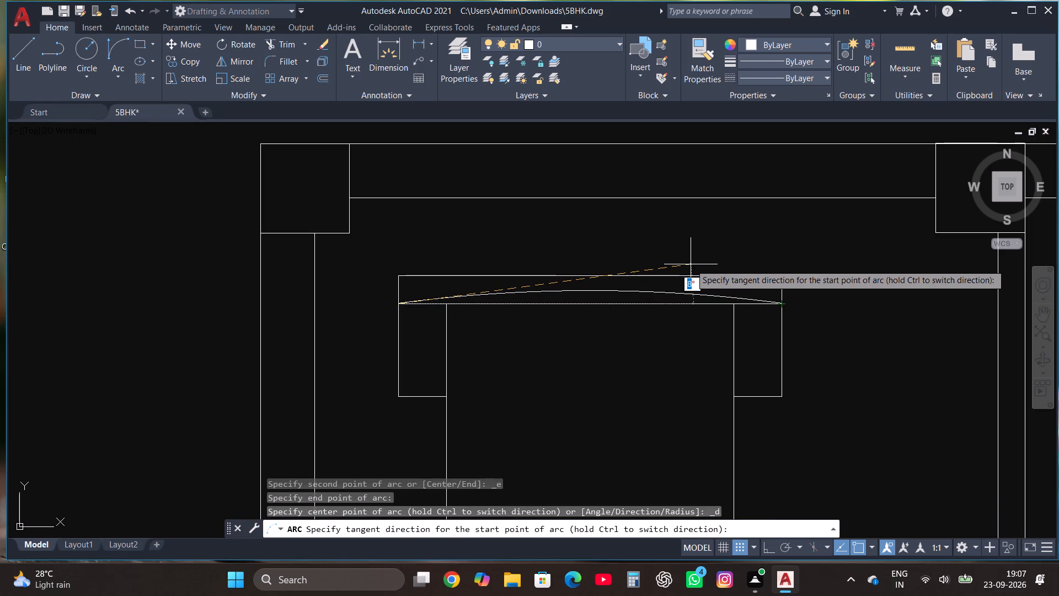
scroll(691, 264, up, 1)
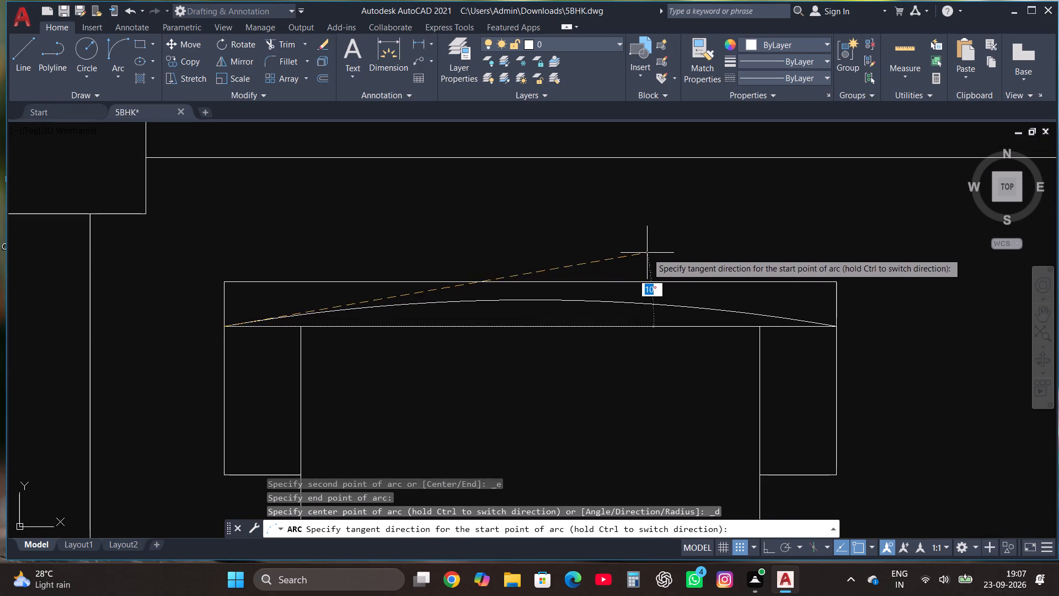
click(645, 252)
scroll(644, 251, down, 2)
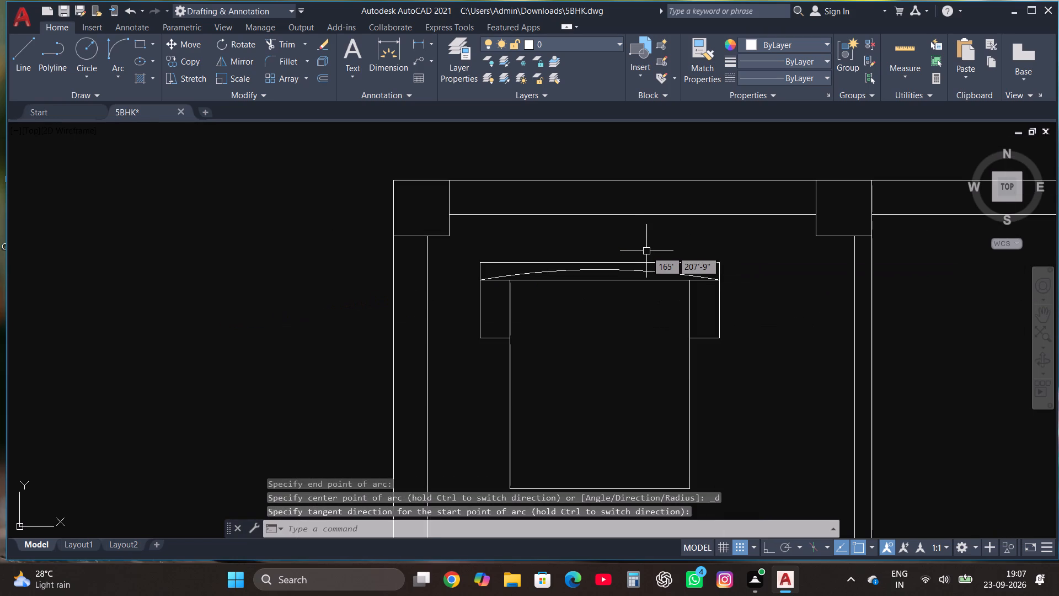
Draw a pillow rectangle inside the left half of the bed, just below the headboard.
click(134, 39)
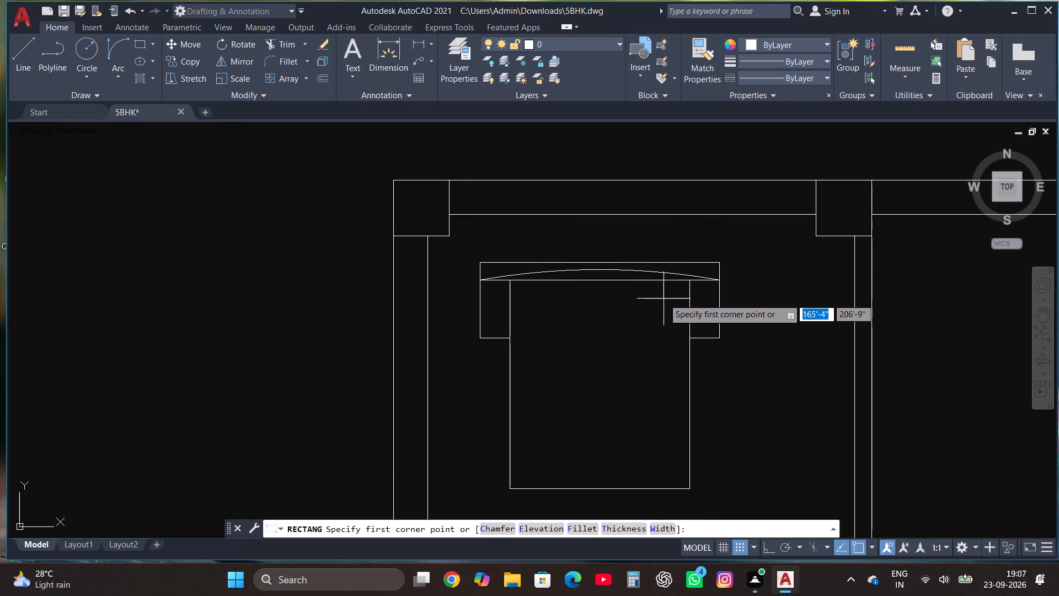
scroll(664, 299, up, 1)
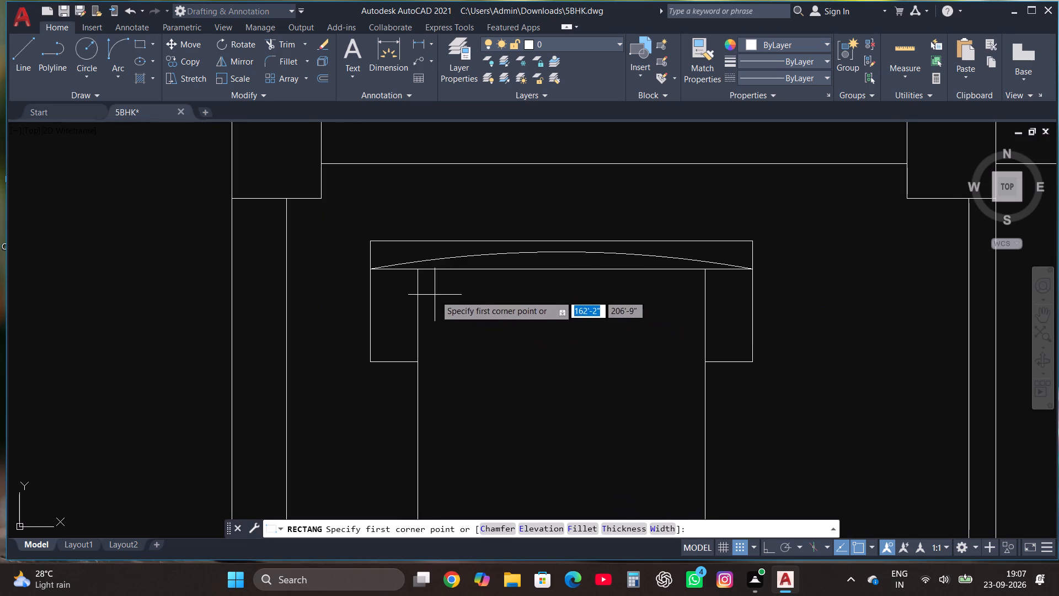
click(441, 299)
click(551, 356)
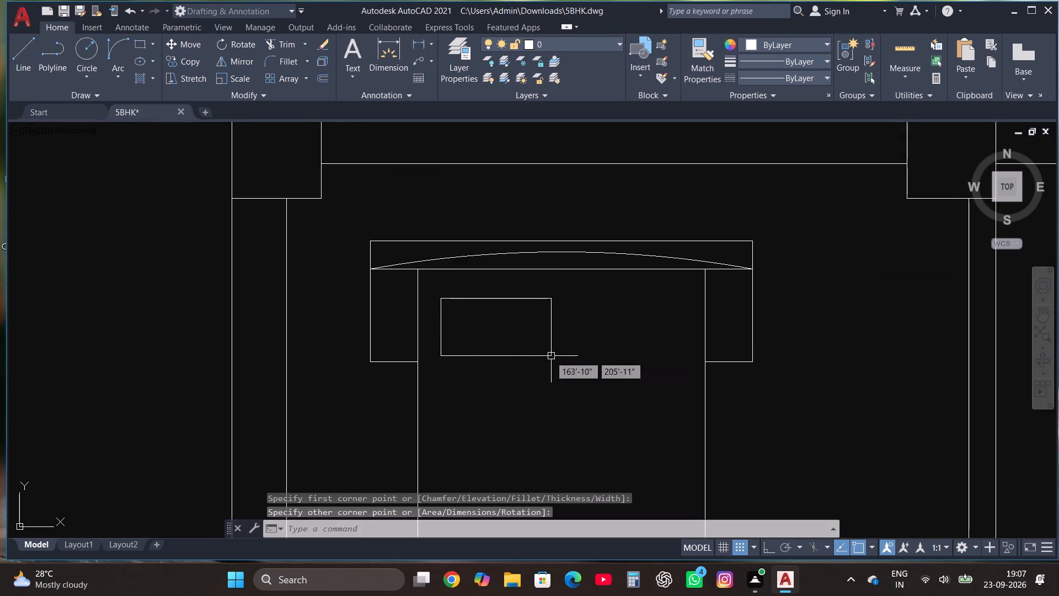
Copy the pillow rectangle horizontally into the right half of the bed, with Ortho on.
click(540, 303)
click(522, 289)
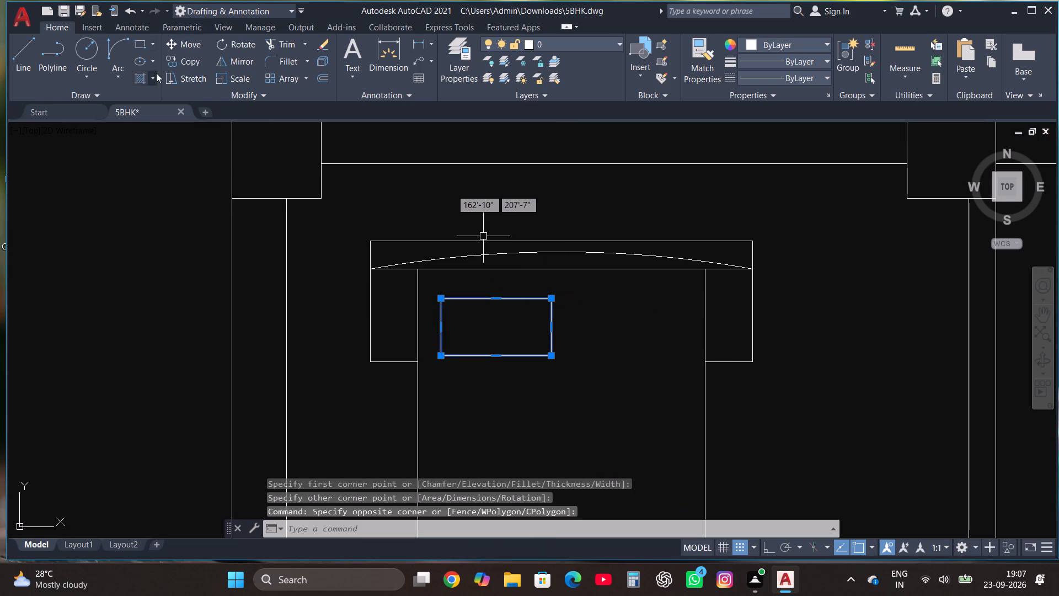
click(175, 57)
click(491, 332)
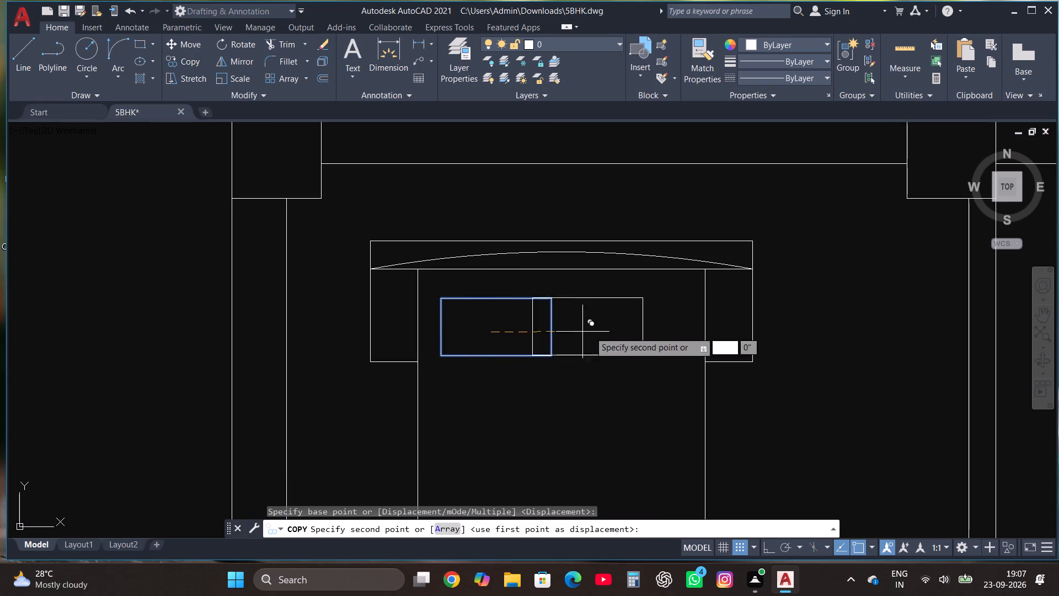
key(F8)
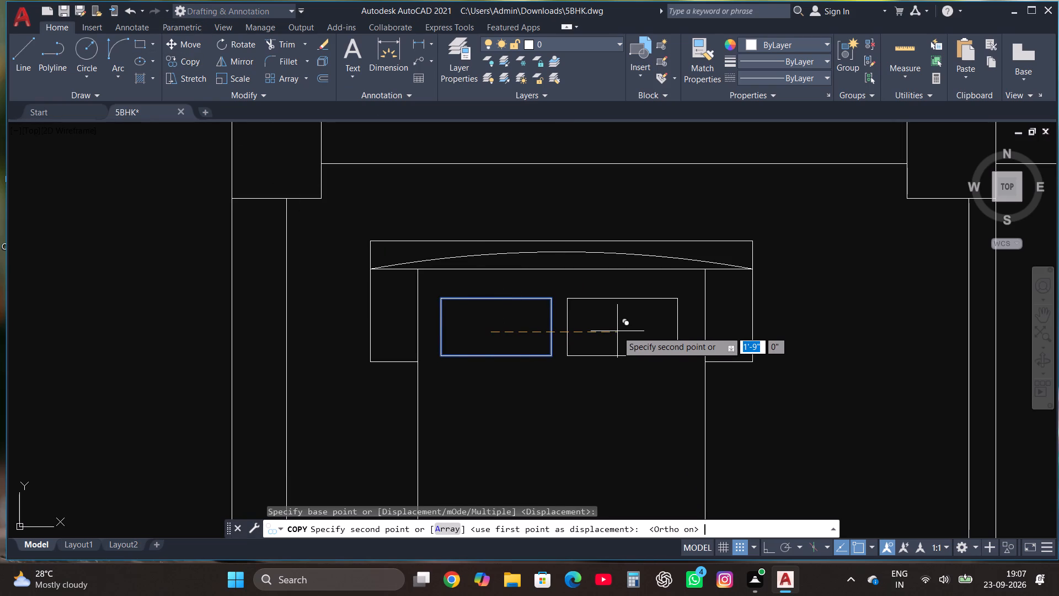
click(617, 331)
click(623, 340)
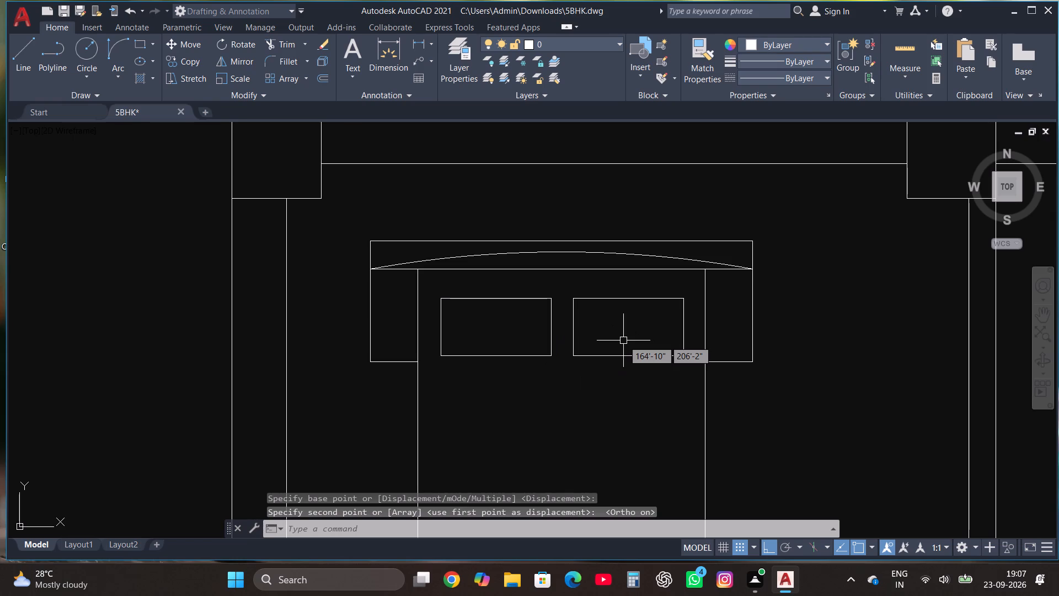
Draw the blanket edge below the pillows, about 3'-7" from the bed's left side, ending in a triangular folded corner at the right side.
scroll(551, 340, down, 1)
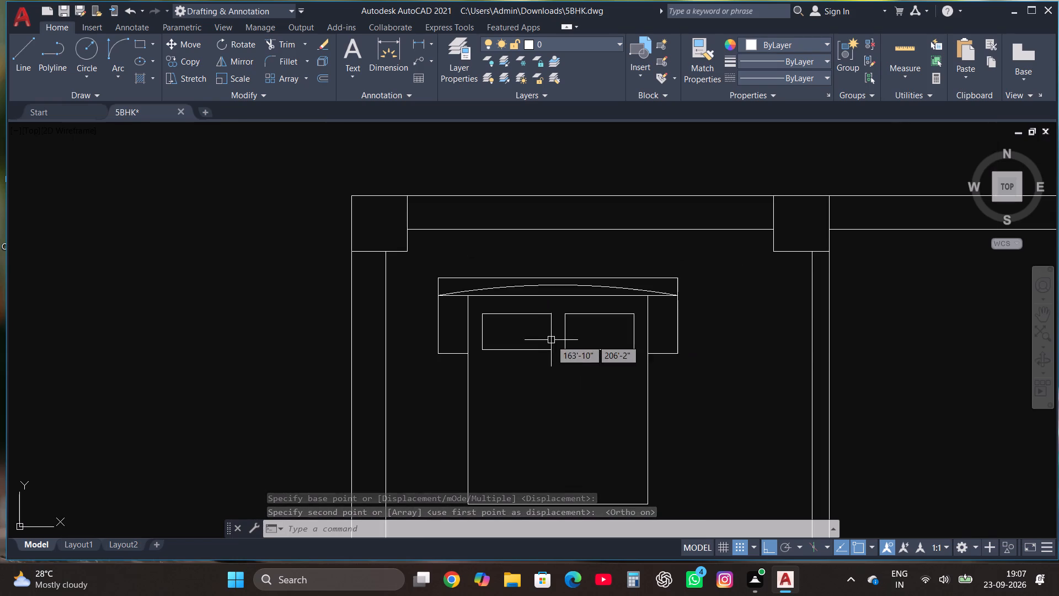
scroll(612, 382, up, 1)
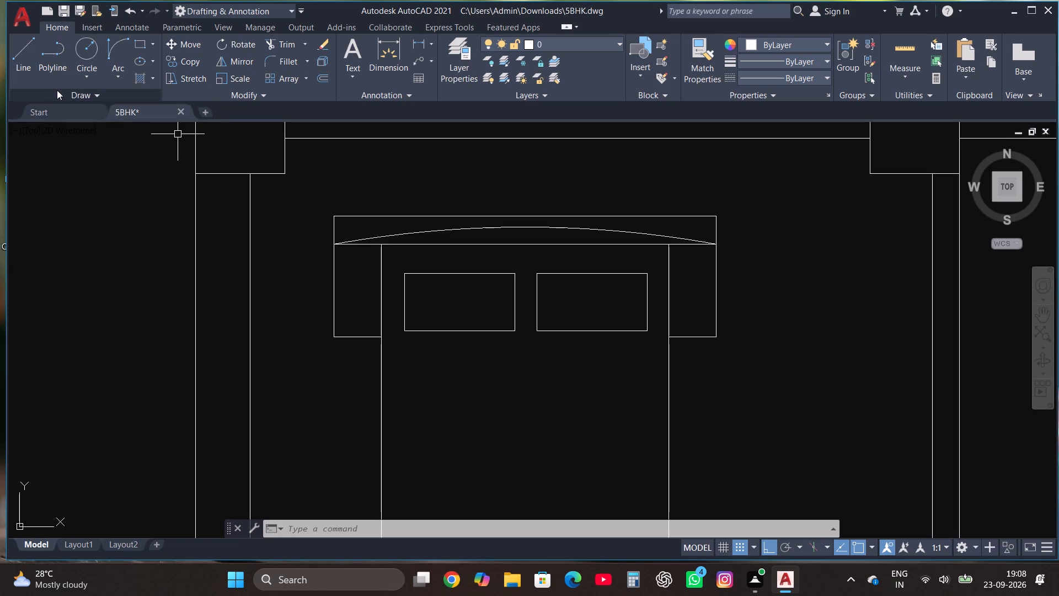
click(18, 58)
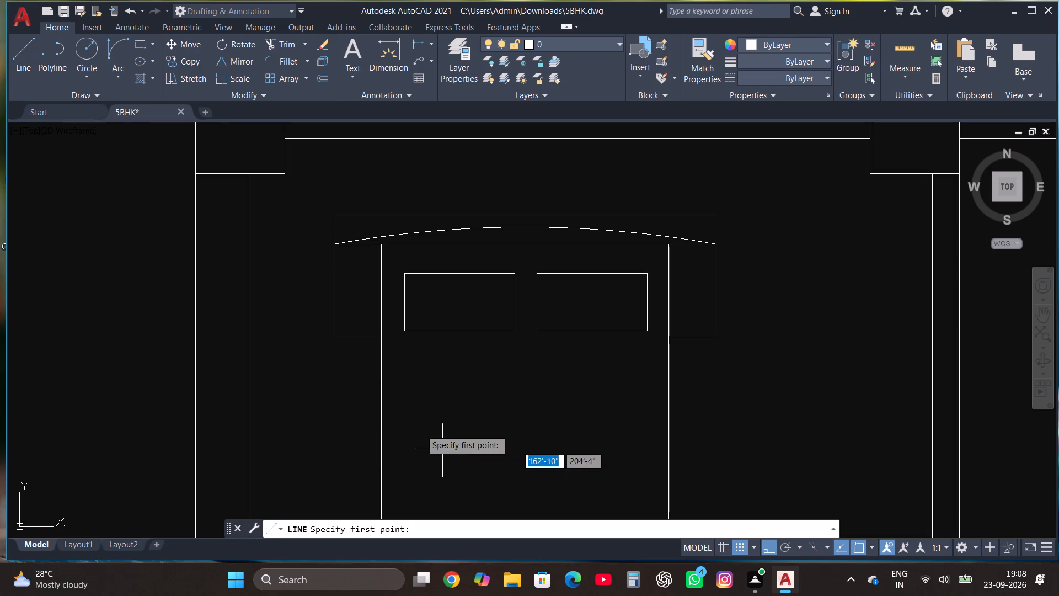
click(383, 395)
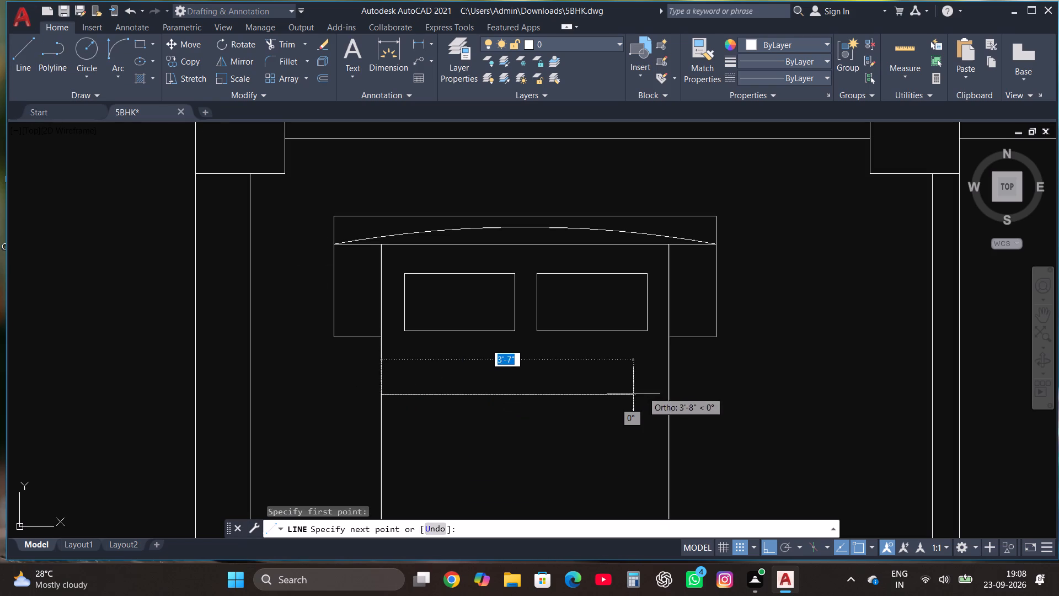
click(632, 399)
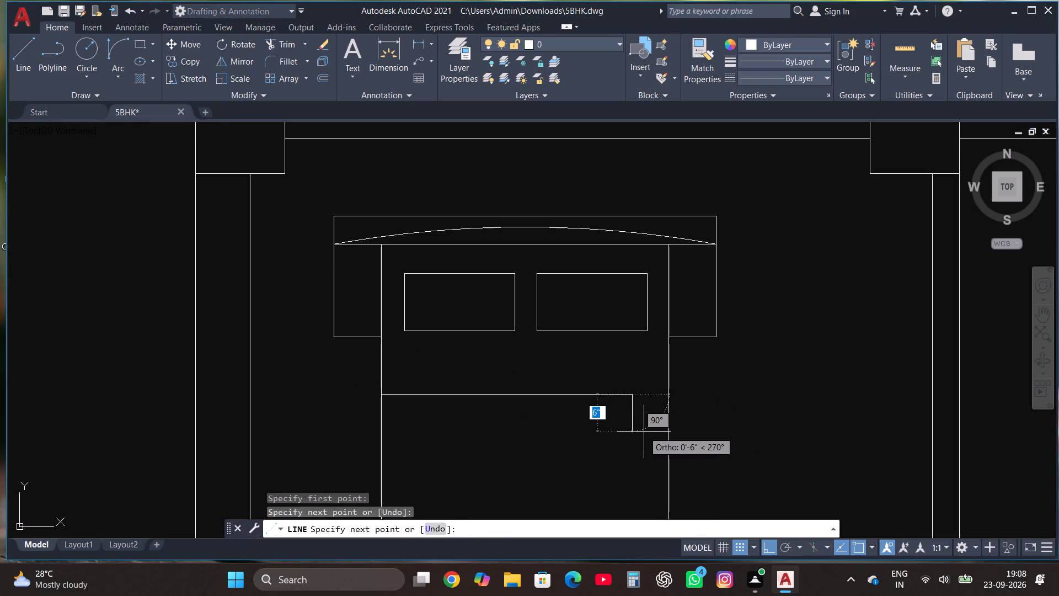
key(F8)
click(667, 445)
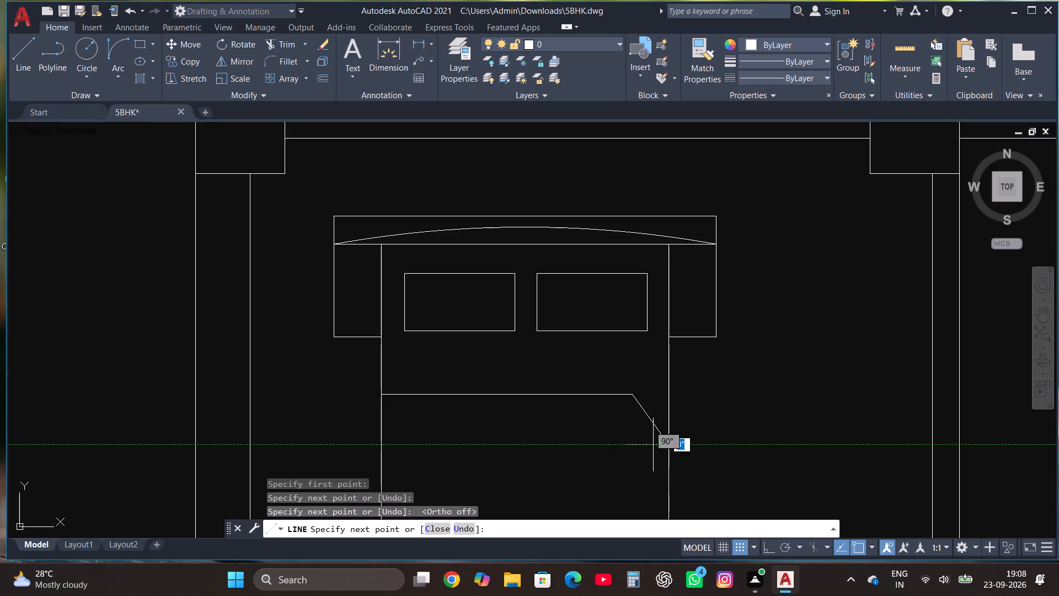
scroll(637, 443, up, 2)
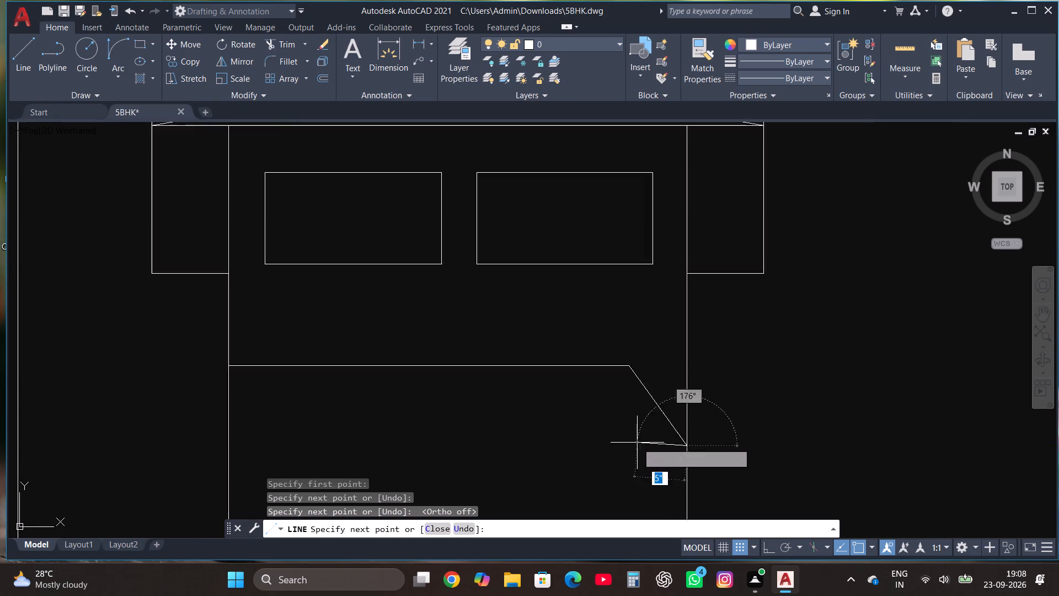
scroll(637, 443, up, 1)
key(F8)
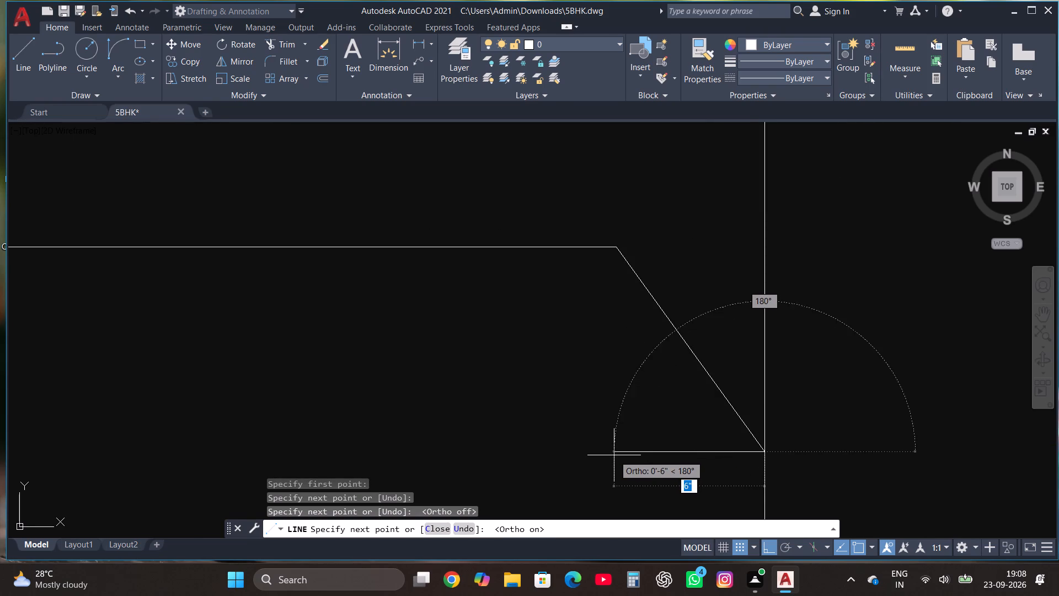
click(605, 452)
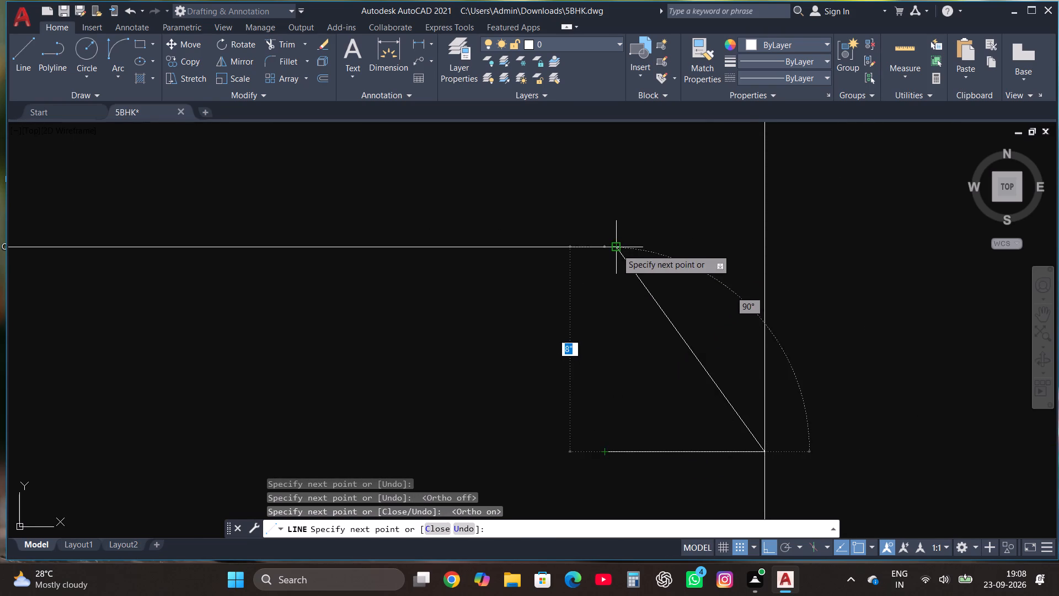
click(617, 249)
key(Escape)
Draw a vertical line from the left pillow's lower-left corner past the bed's bottom edge and trim the overhang.
scroll(542, 392, down, 2)
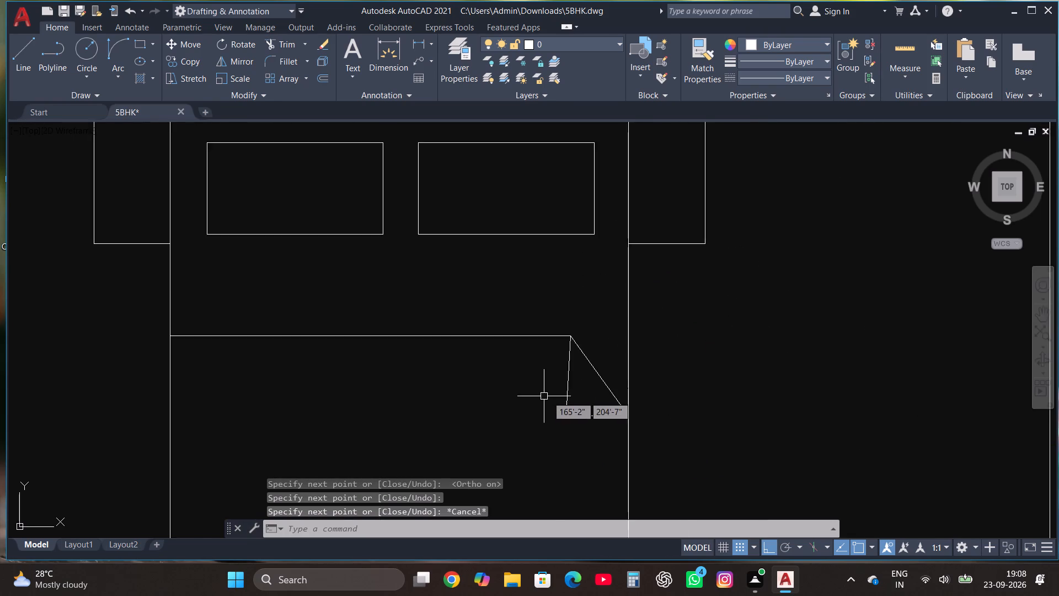
scroll(548, 397, down, 1)
scroll(677, 364, down, 1)
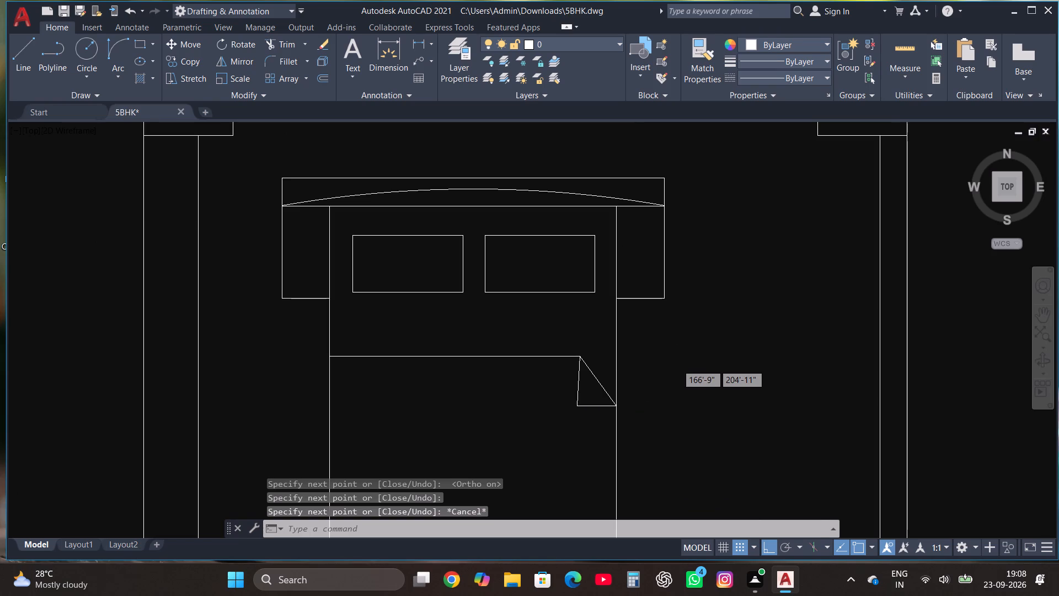
click(19, 59)
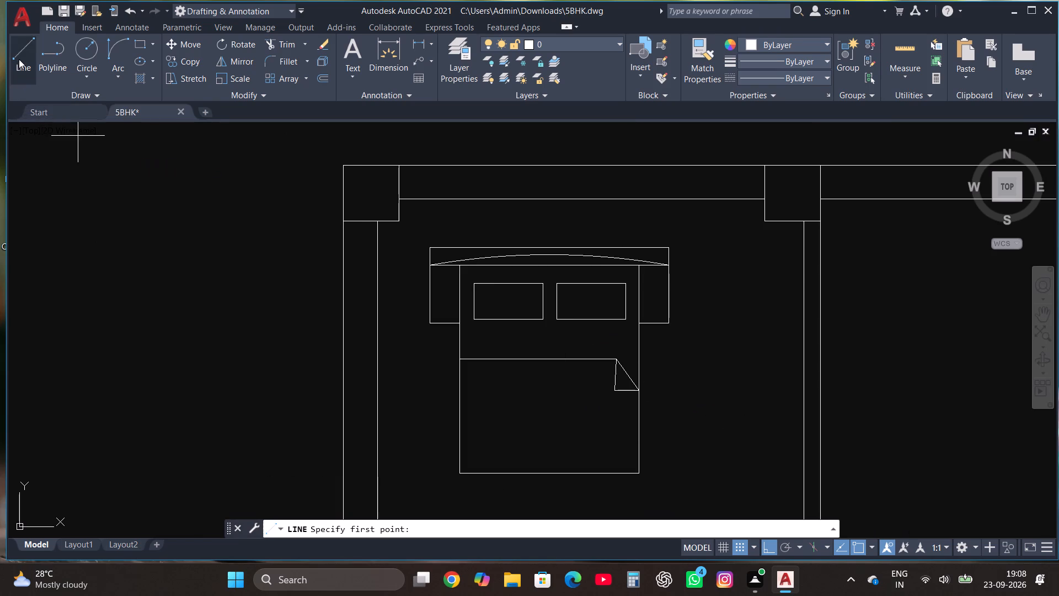
click(476, 320)
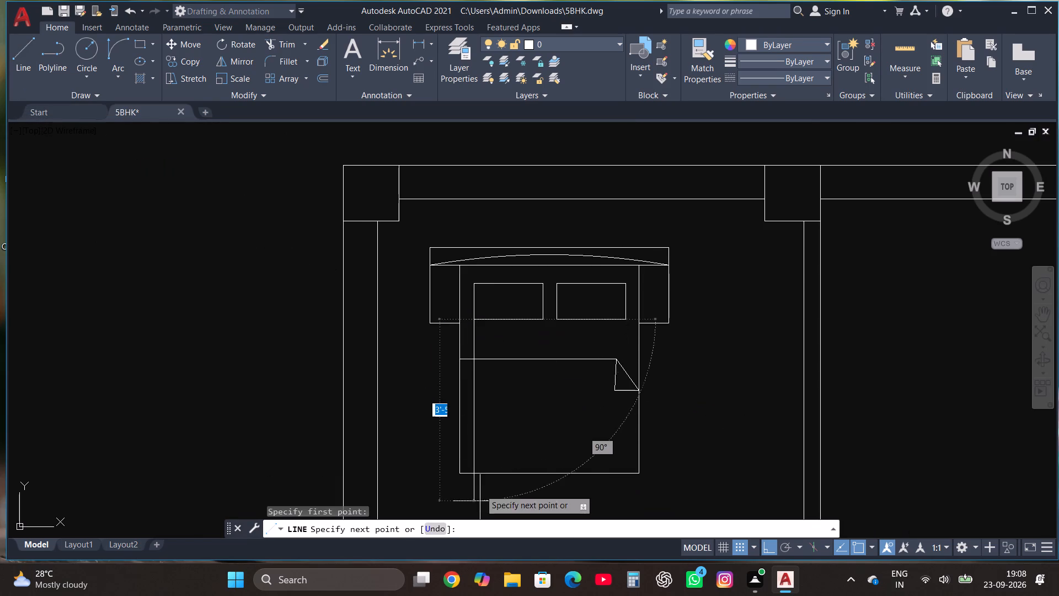
click(483, 496)
click(283, 44)
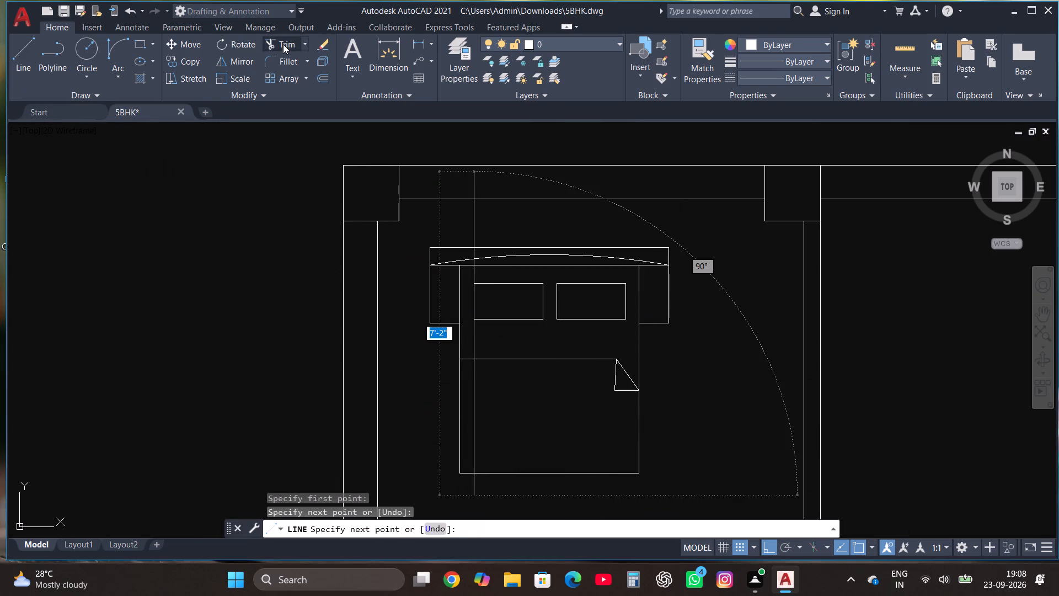
click(470, 479)
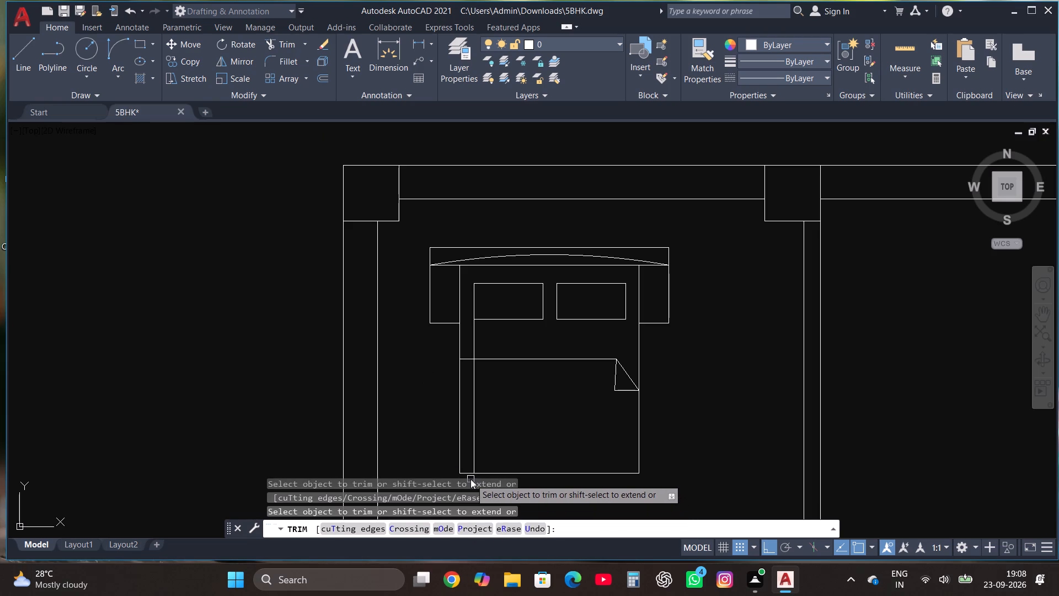
key(Escape)
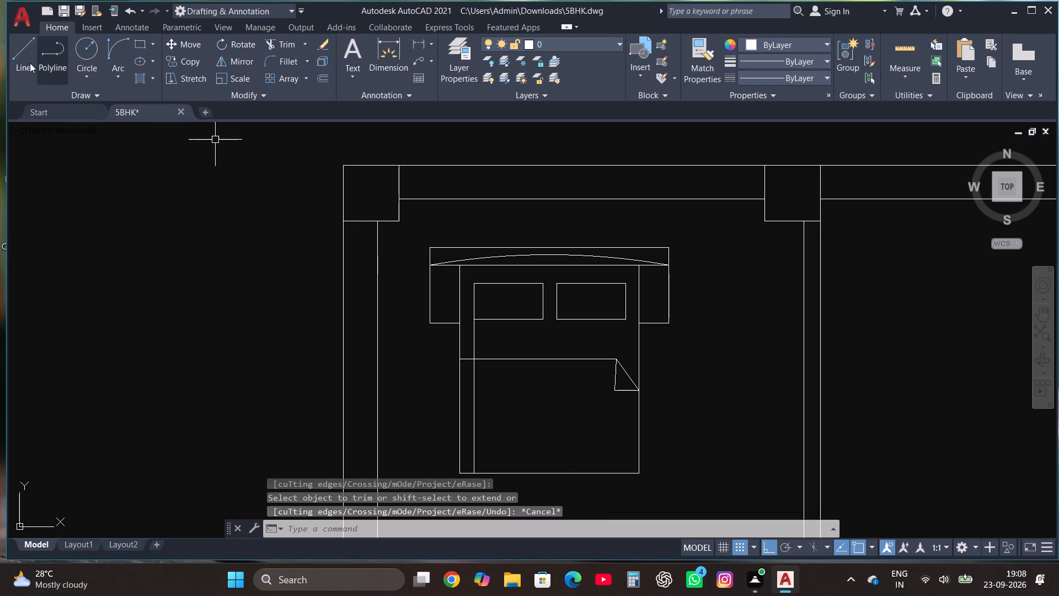
Draw a horizontal line between the pillows and the blanket edge, from the vertical line past the bed's right side, and trim the overhang.
click(18, 52)
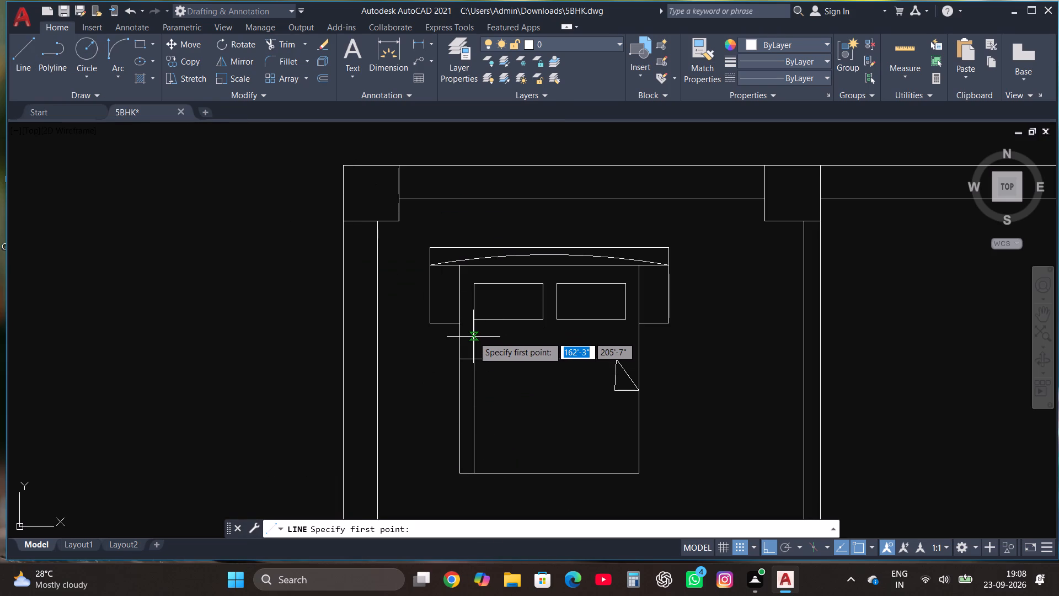
click(473, 337)
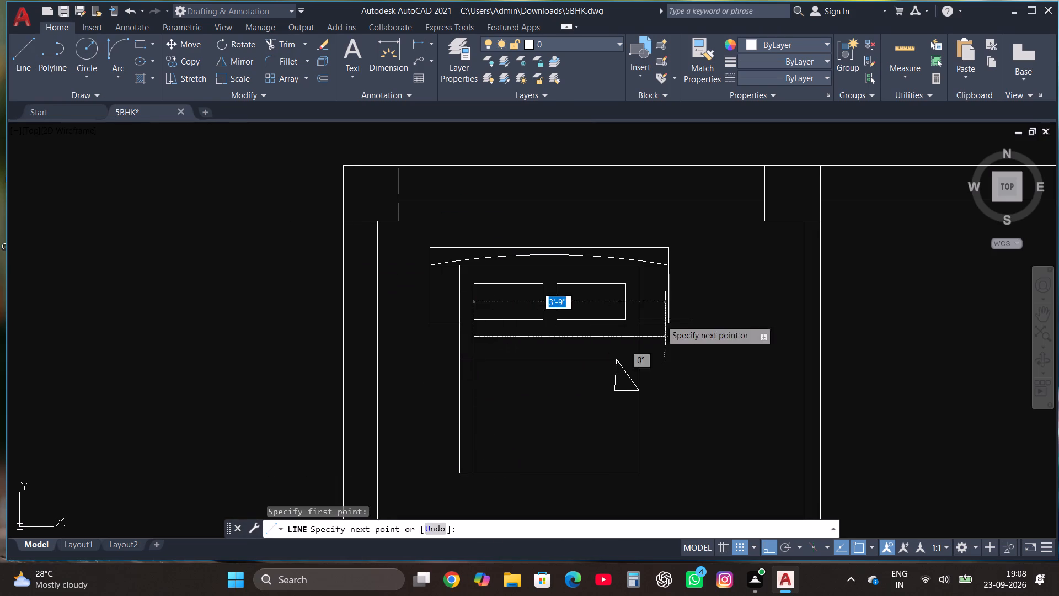
click(678, 334)
click(284, 44)
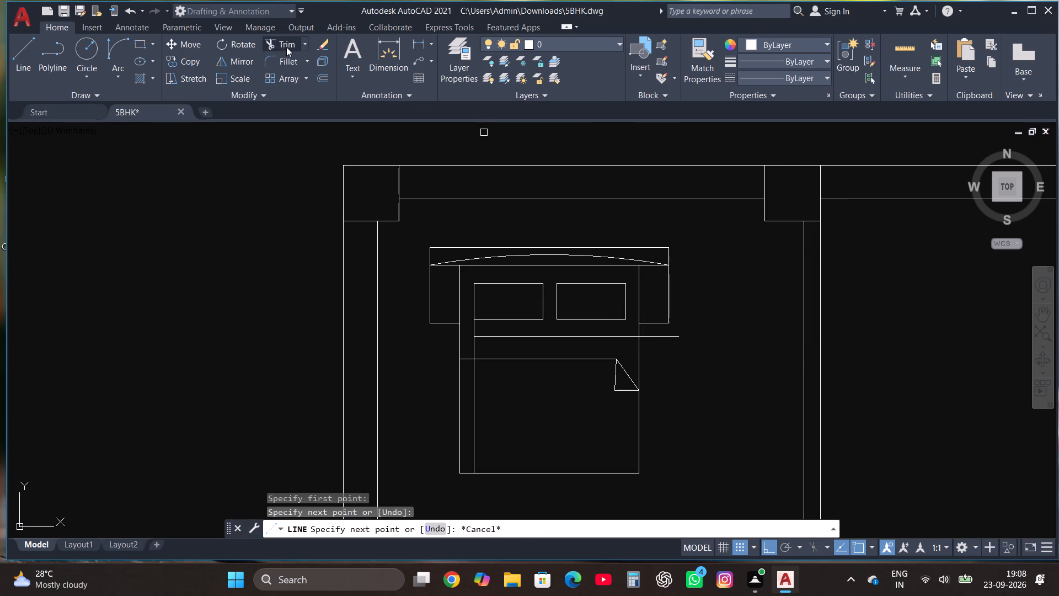
click(657, 338)
key(Escape)
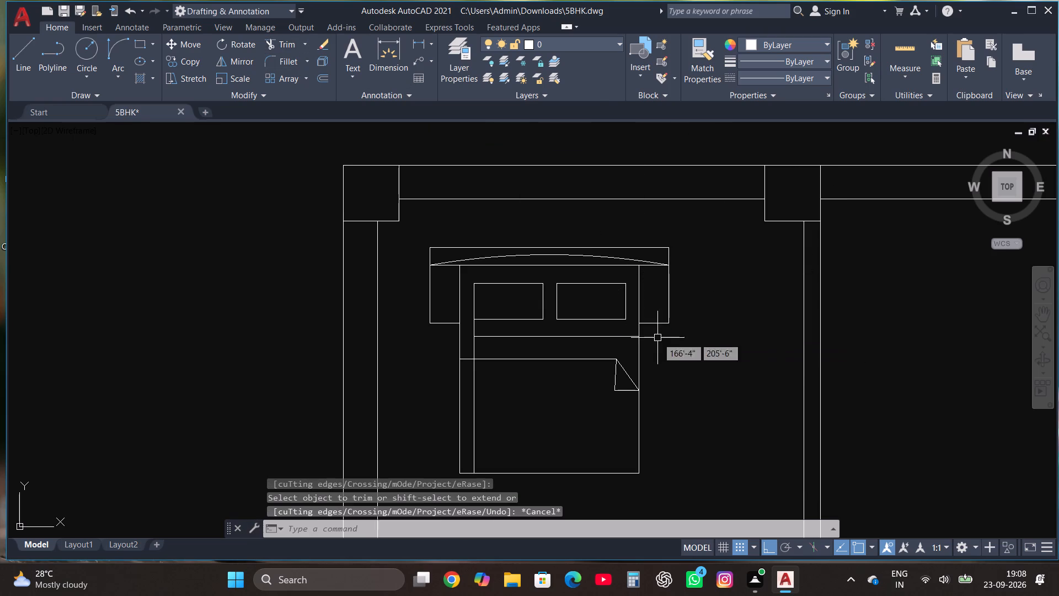
scroll(479, 360, up, 1)
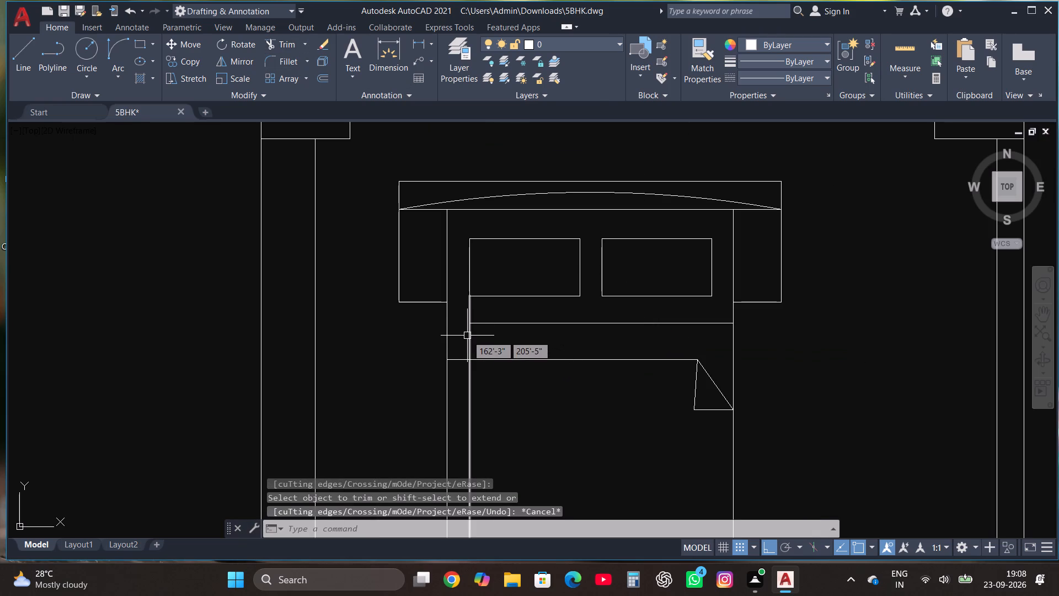
Copy the vertical line below the left pillow twice to the right, at about 2" and 3" from the original.
click(467, 336)
click(192, 59)
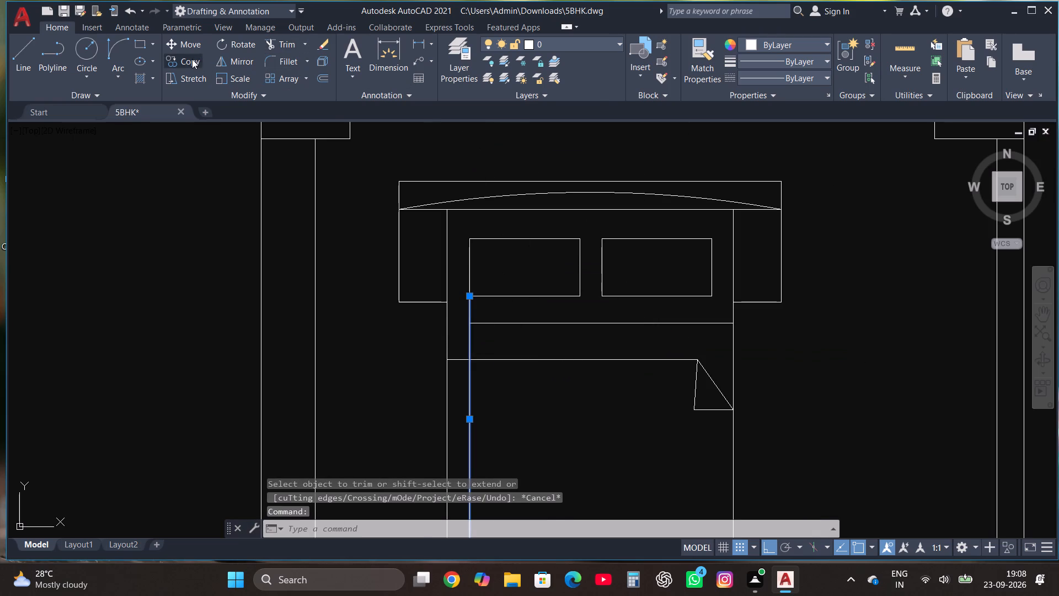
click(525, 531)
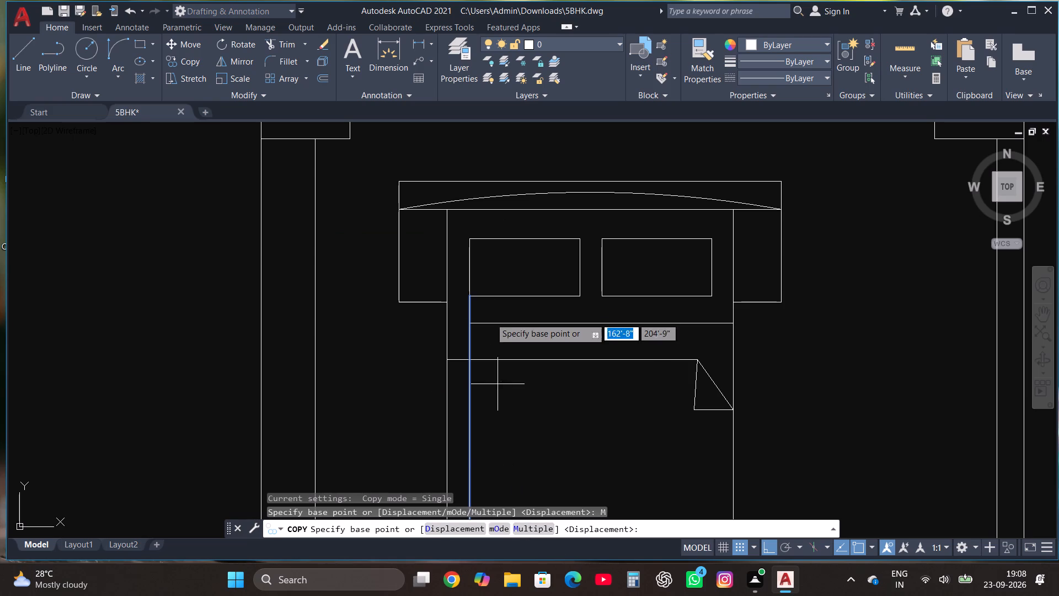
scroll(474, 297, up, 3)
click(452, 289)
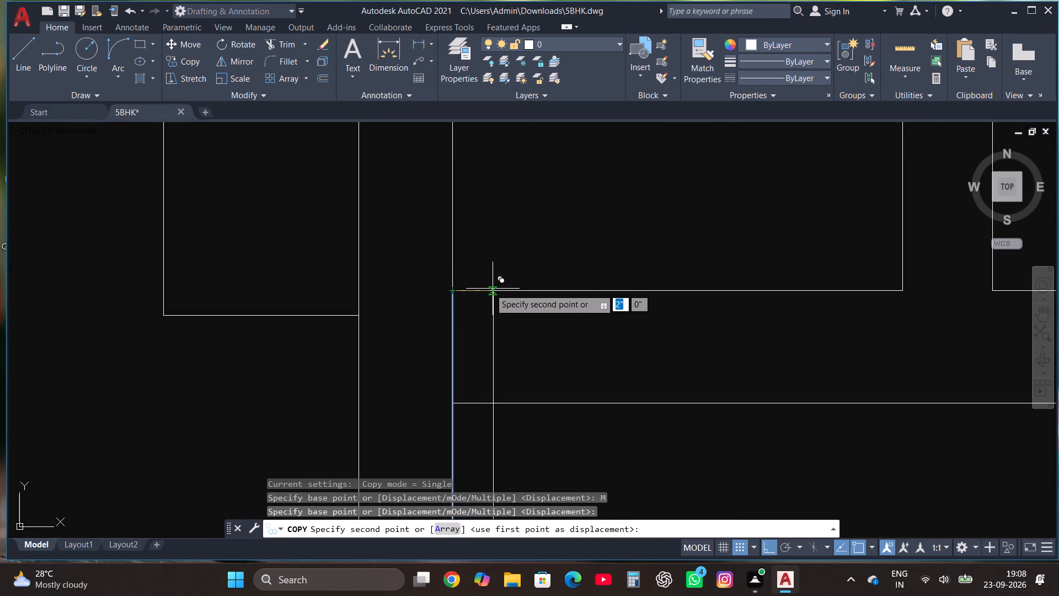
click(488, 289)
click(527, 289)
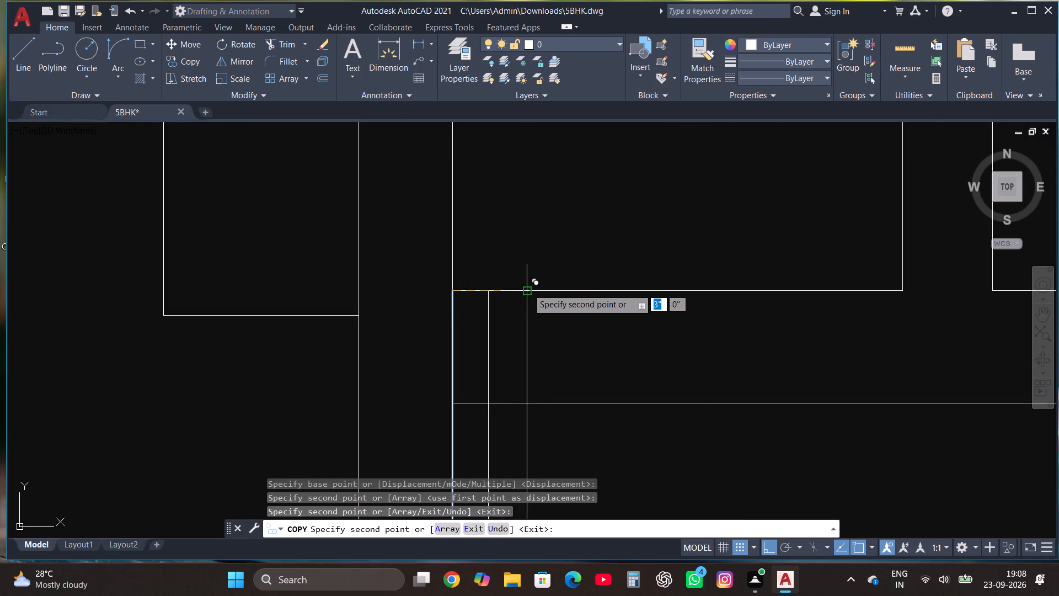
scroll(528, 289, down, 3)
key(Escape)
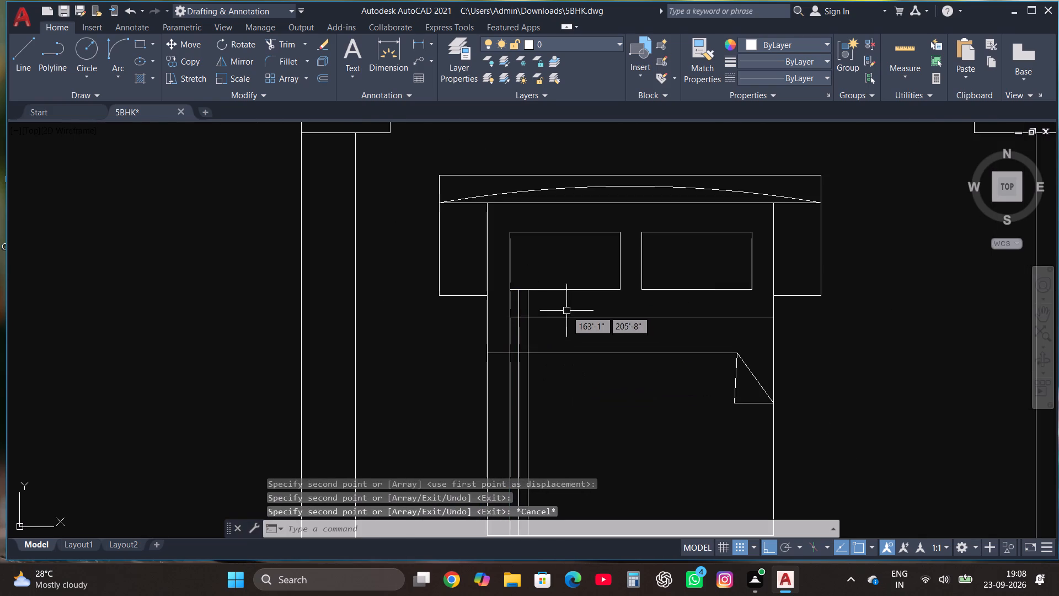
Copy the horizontal line below the pillows twice downward, the farther copy about 3" below the original.
click(566, 311)
click(566, 326)
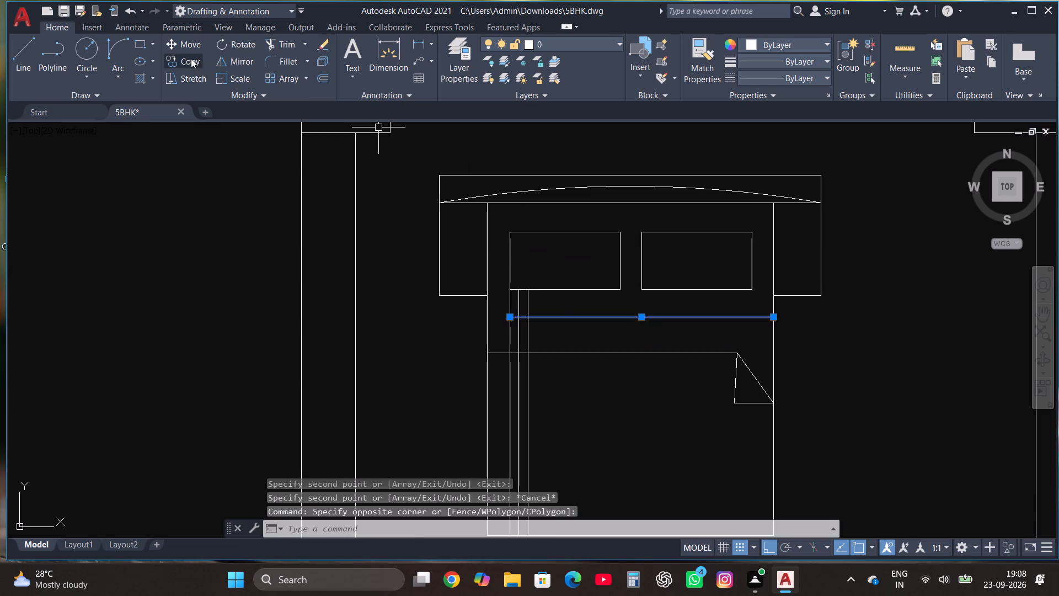
click(191, 58)
click(534, 527)
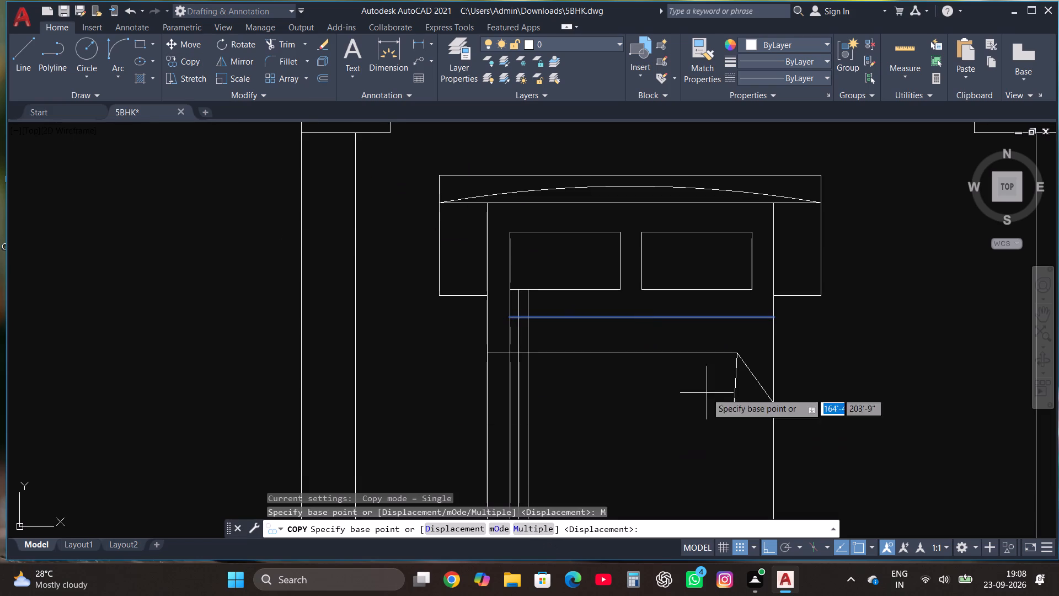
scroll(763, 320, up, 2)
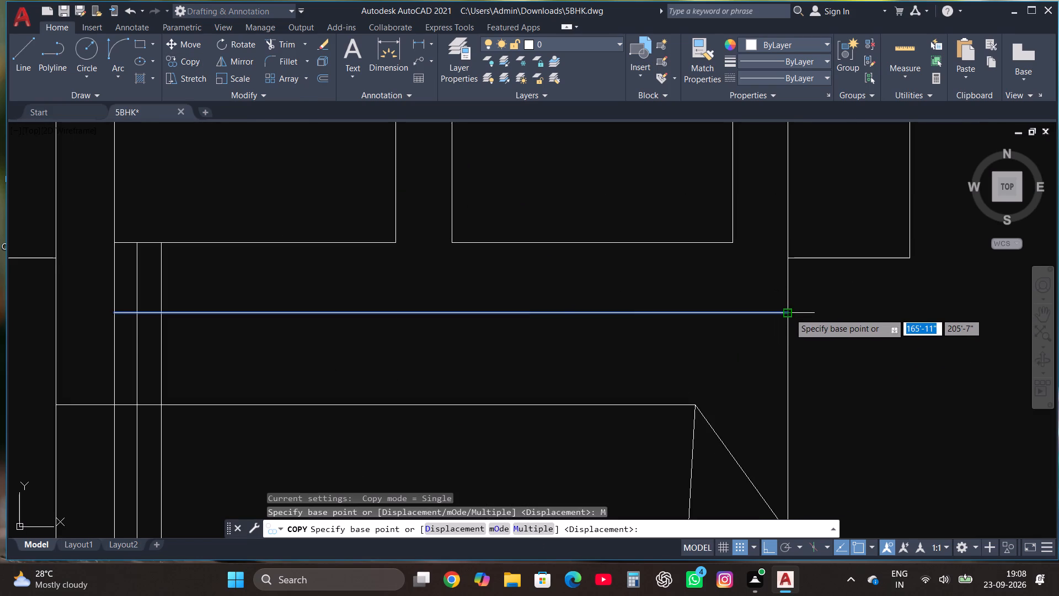
click(789, 313)
click(789, 335)
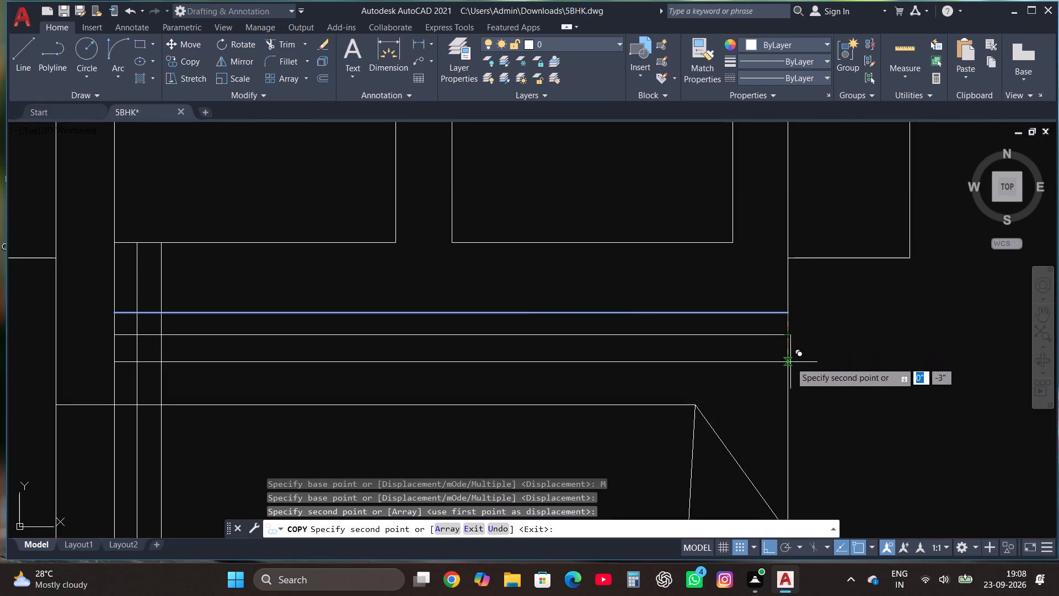
click(791, 362)
key(Escape)
Move the whole bed straight up, closer to the top wall of the upper-left bedroom.
scroll(766, 445, down, 3)
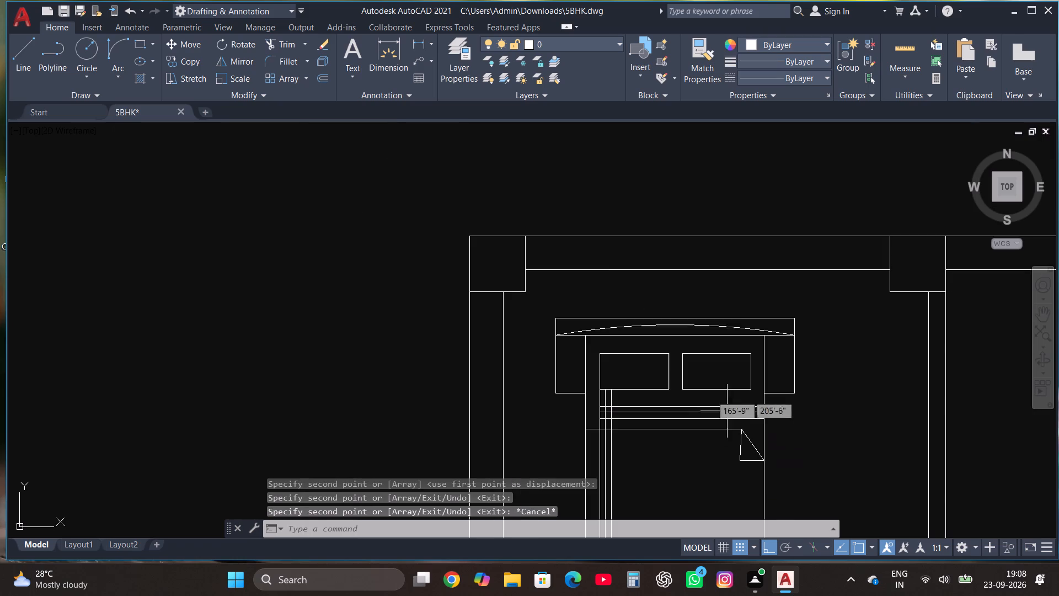
scroll(533, 315, down, 2)
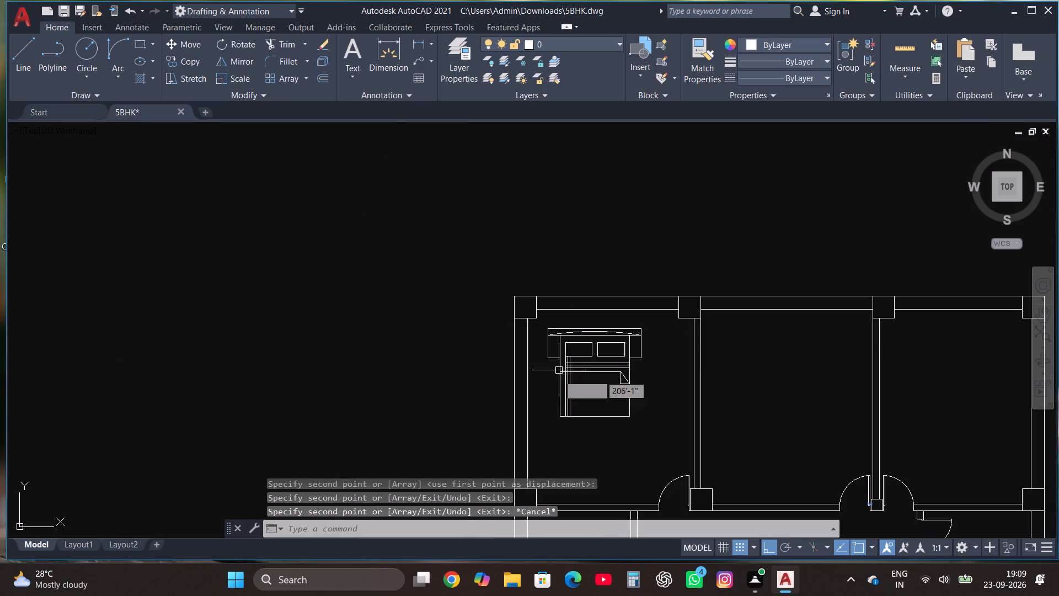
scroll(351, 361, down, 1)
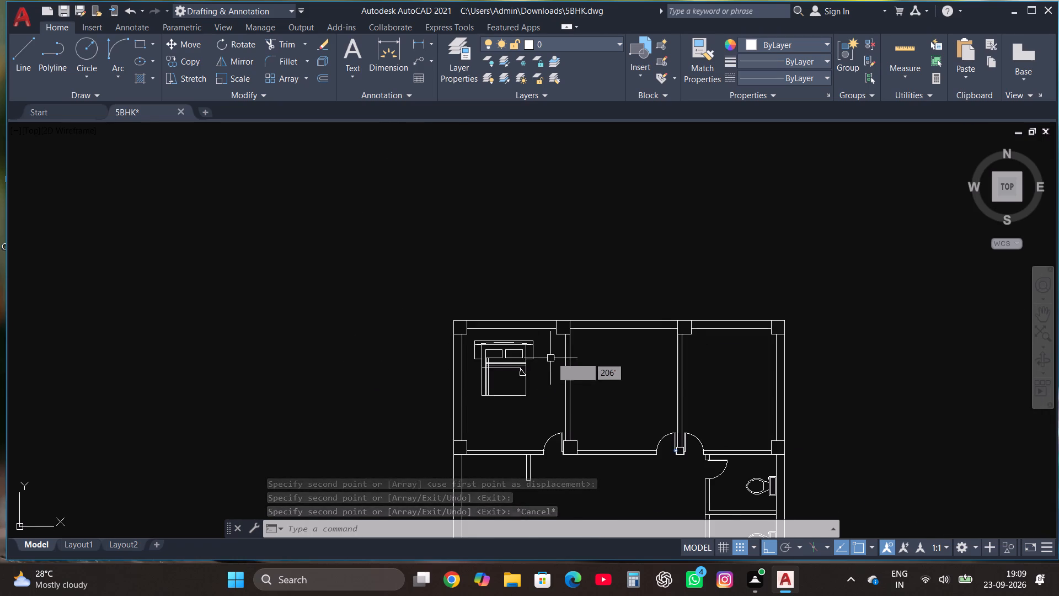
scroll(584, 353, up, 1)
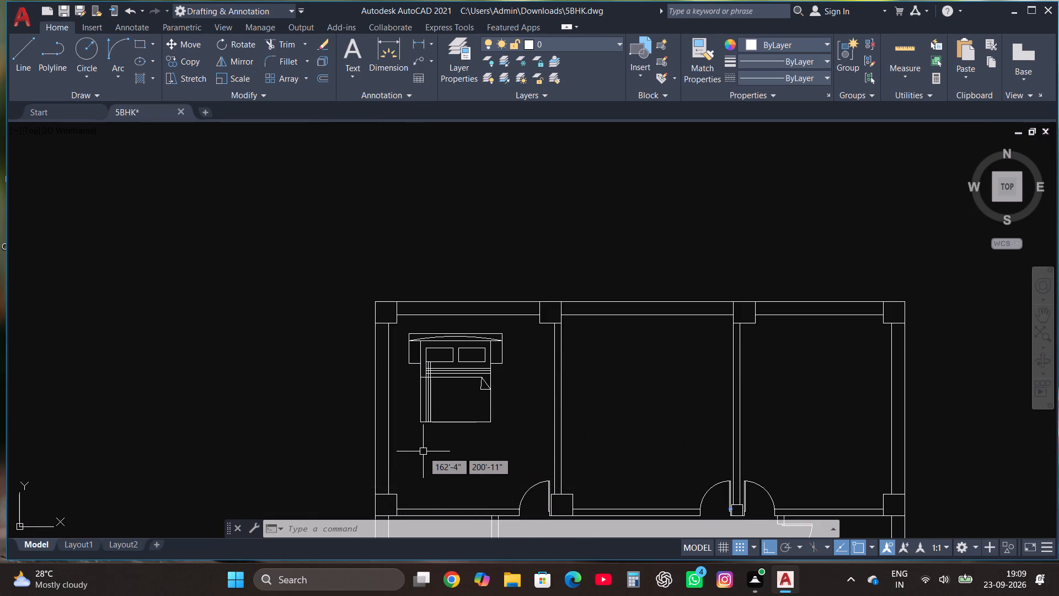
scroll(422, 451, up, 1)
click(386, 396)
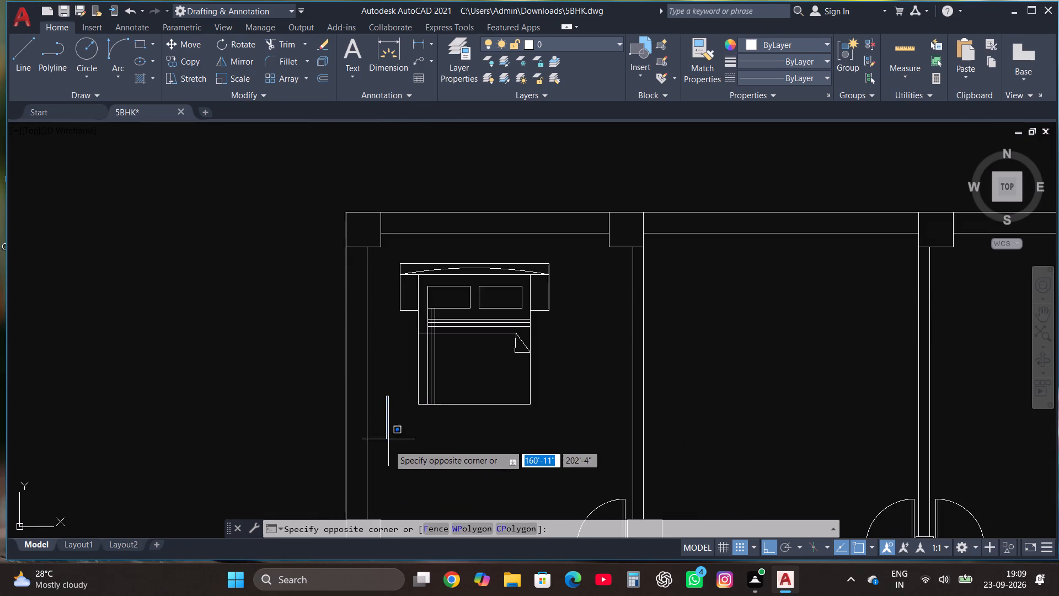
double_click(389, 449)
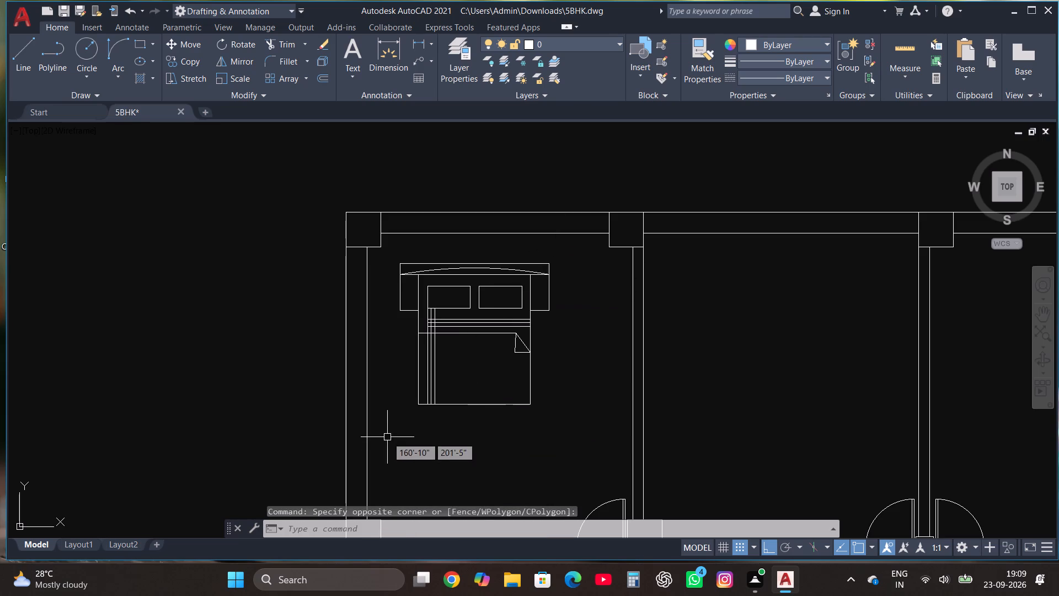
click(387, 437)
click(570, 259)
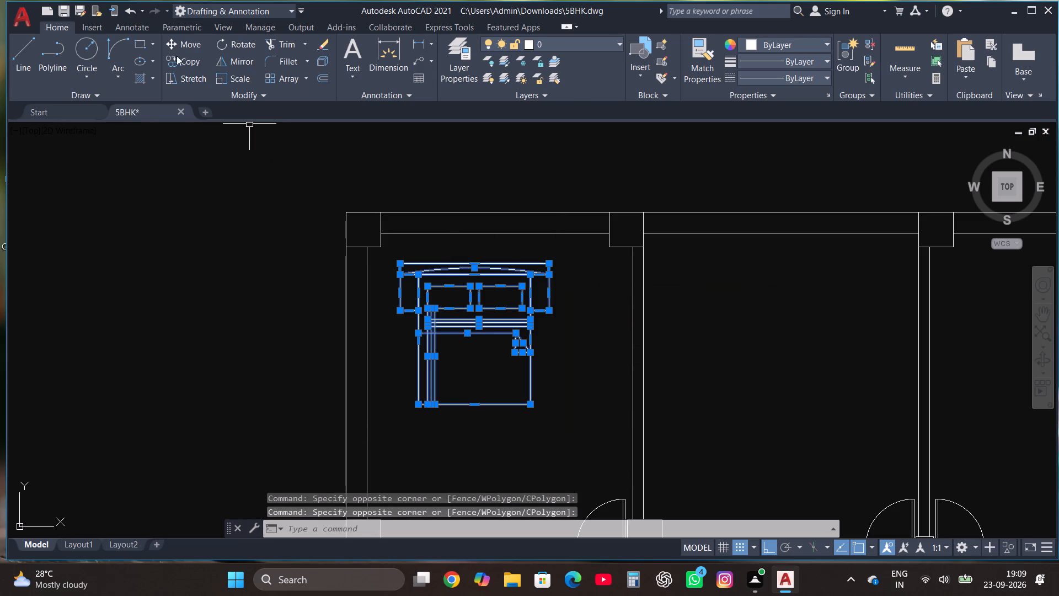
click(183, 41)
click(480, 325)
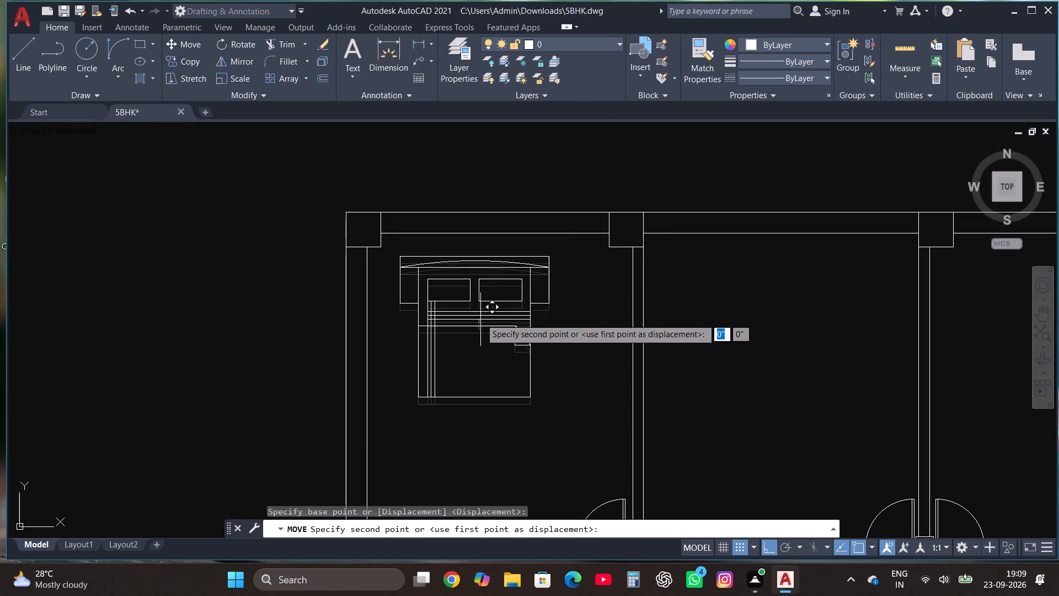
click(478, 311)
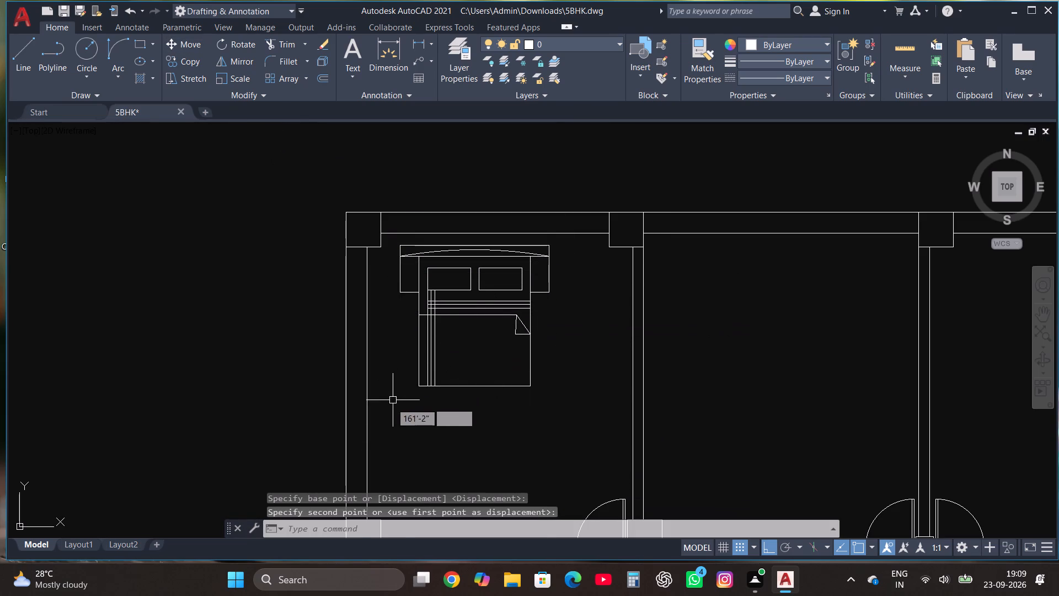
Copy the bed horizontally into the middle and right rooms of the plan's top row, using multiple copy mode.
click(379, 409)
click(557, 236)
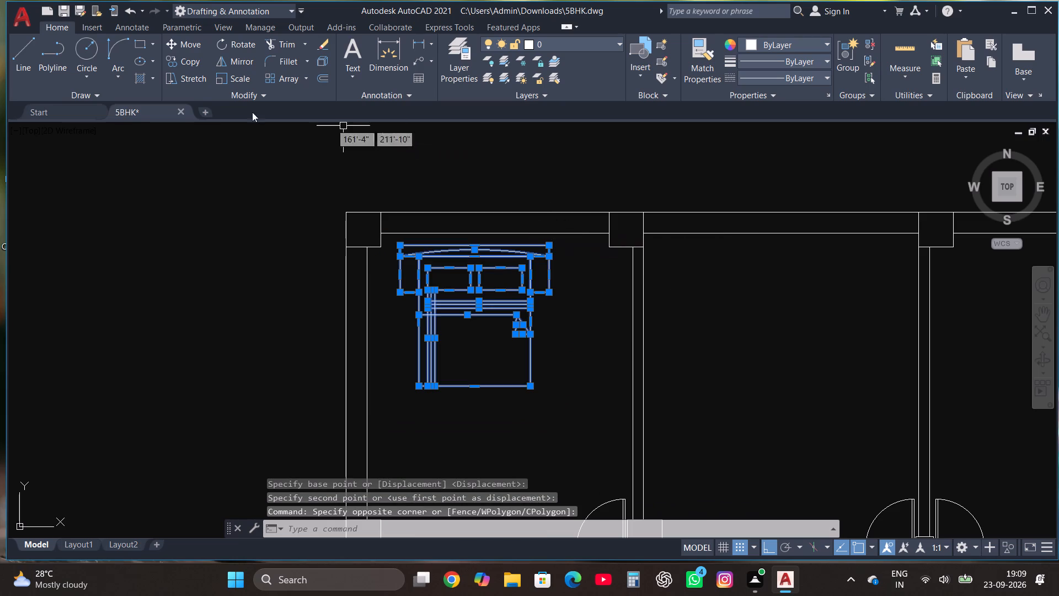
click(195, 65)
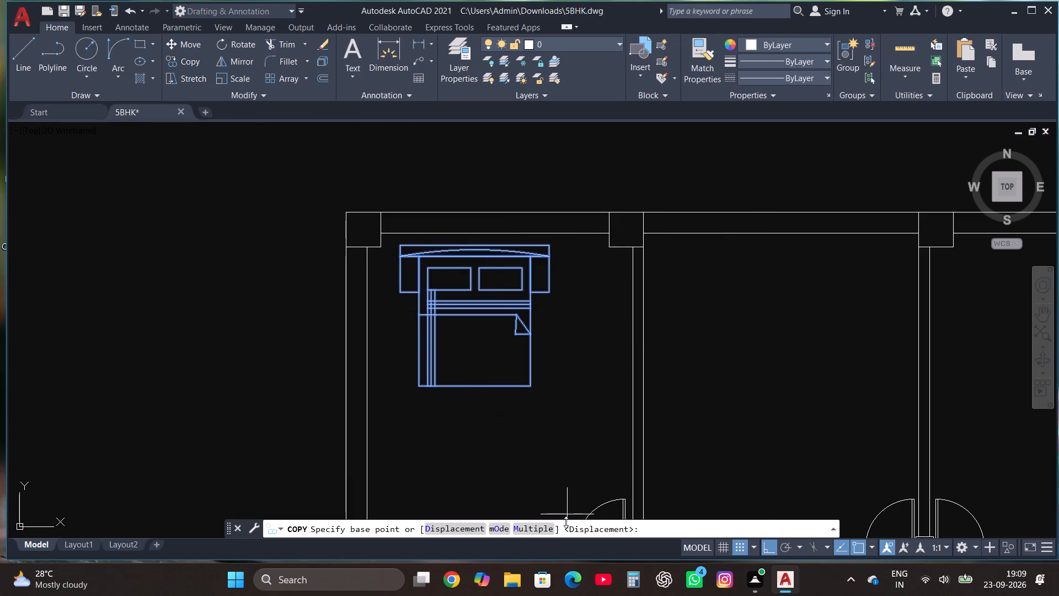
click(545, 525)
click(458, 348)
scroll(458, 347, down, 3)
scroll(534, 348, up, 3)
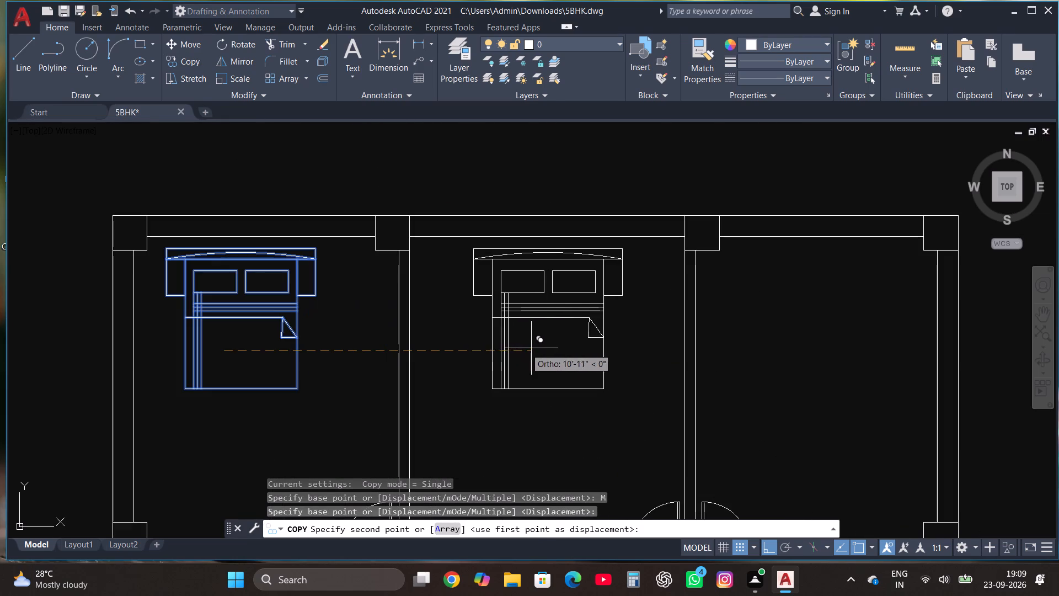
click(490, 349)
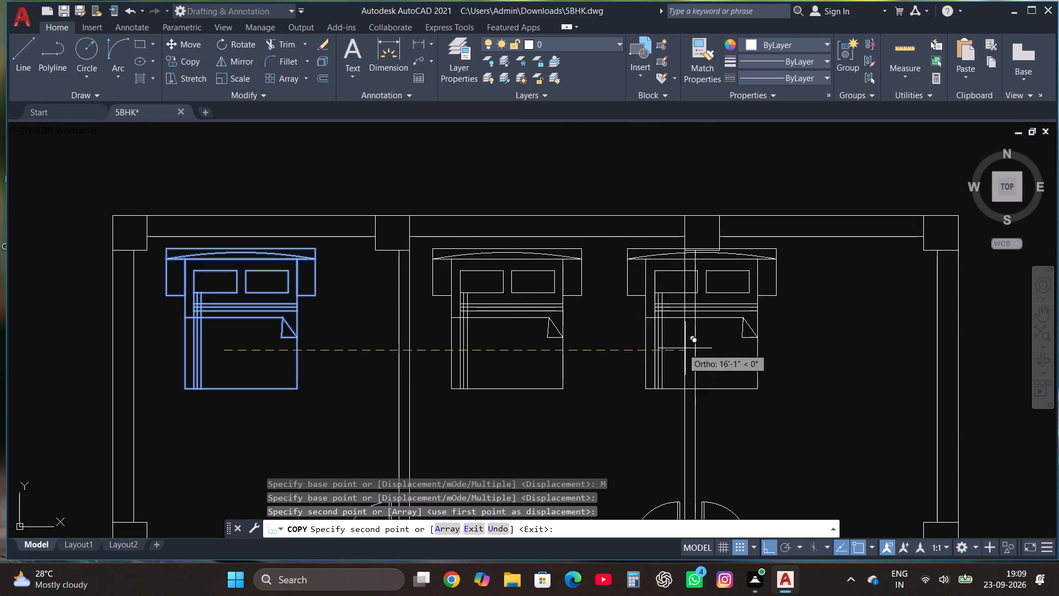
click(822, 348)
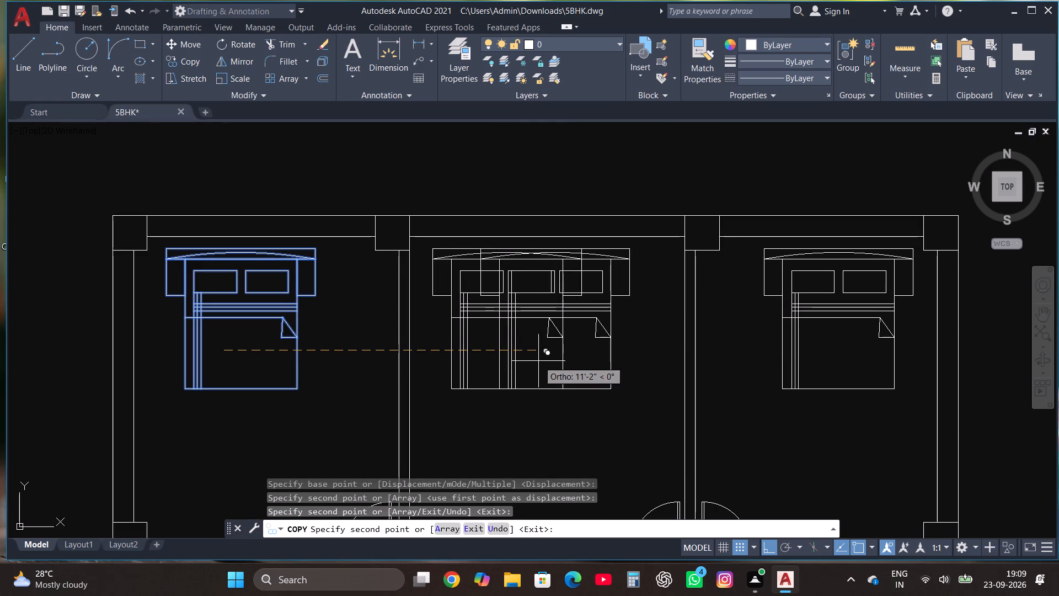
Place one more copy of the bed outside the plan, beyond its lower-left corner, with Ortho off.
scroll(520, 336, down, 1)
key(F8)
scroll(518, 336, down, 2)
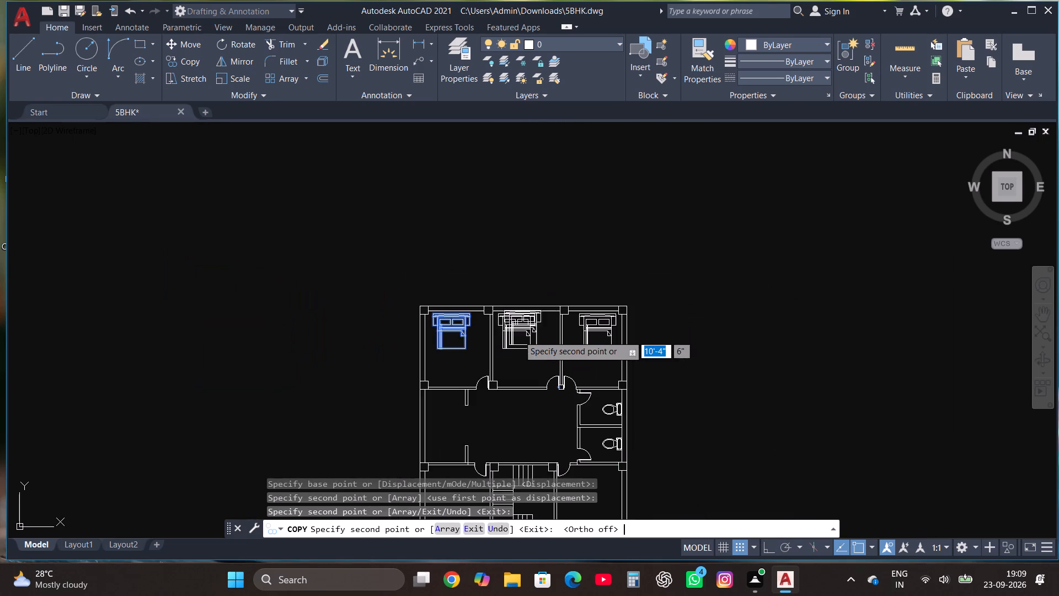
scroll(470, 384, down, 2)
scroll(466, 460, up, 4)
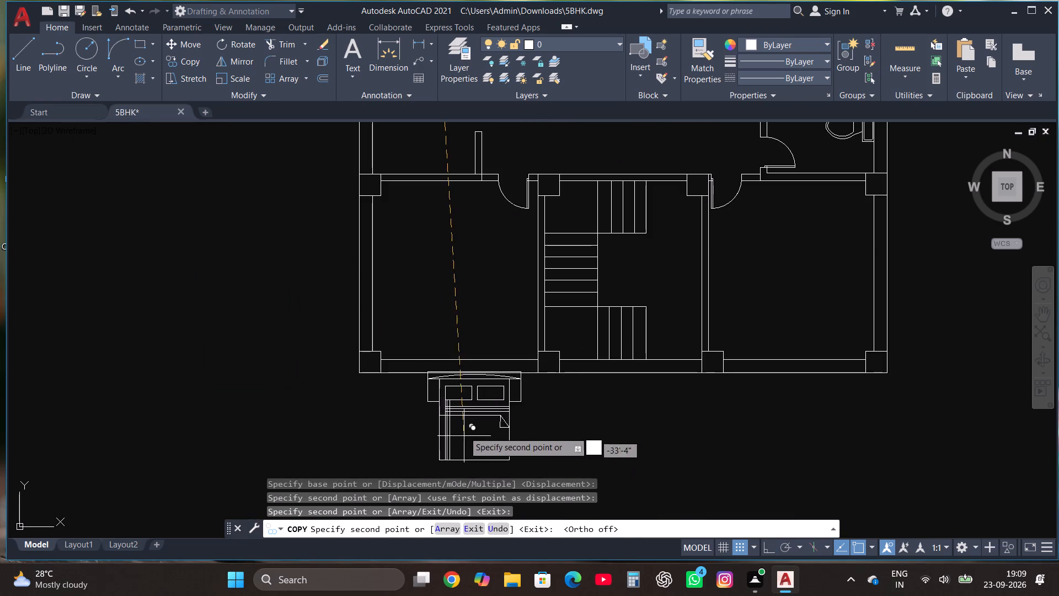
click(199, 421)
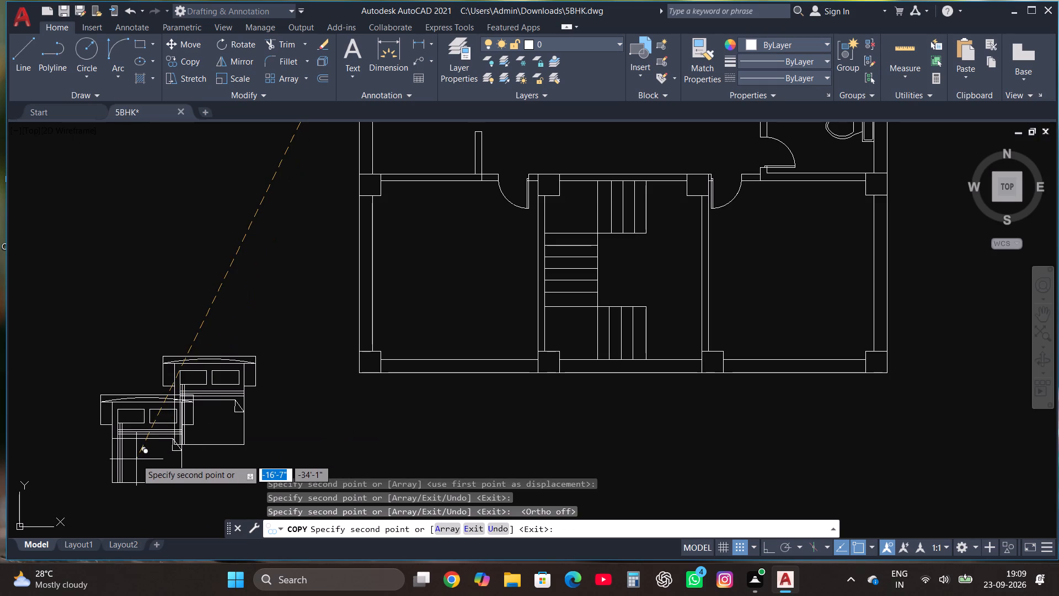
key(Escape)
Rotate the bed copy outside the plan by 180° with Ortho on, so its headboard faces down.
click(118, 480)
click(277, 331)
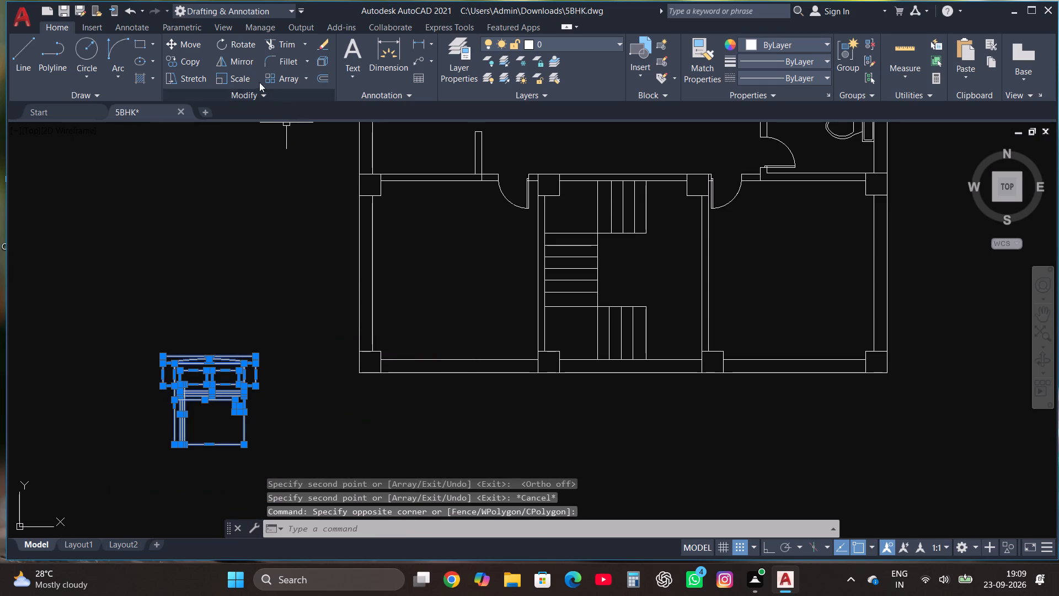
click(253, 45)
click(258, 421)
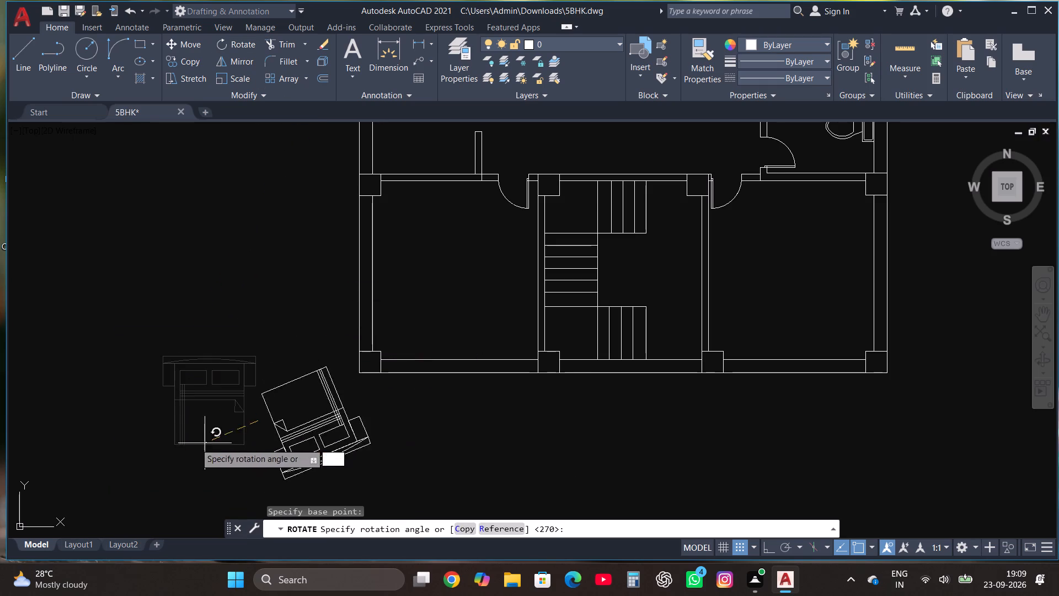
key(F8)
click(161, 423)
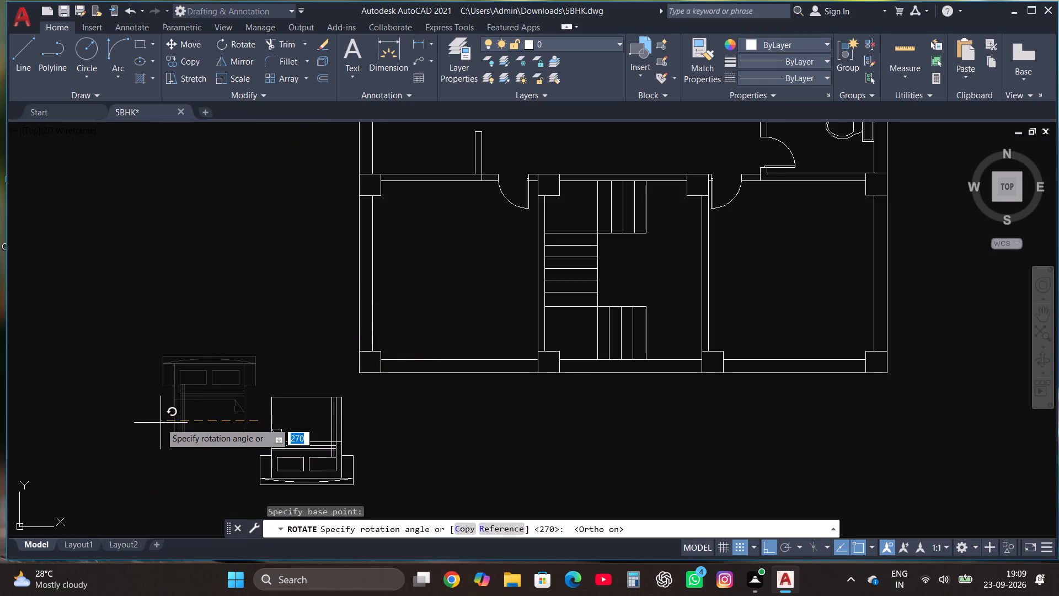
click(186, 466)
Move the rotated bed by its lower-left corner into the bottom-left room, just above the bottom wall, with Ortho off.
click(237, 502)
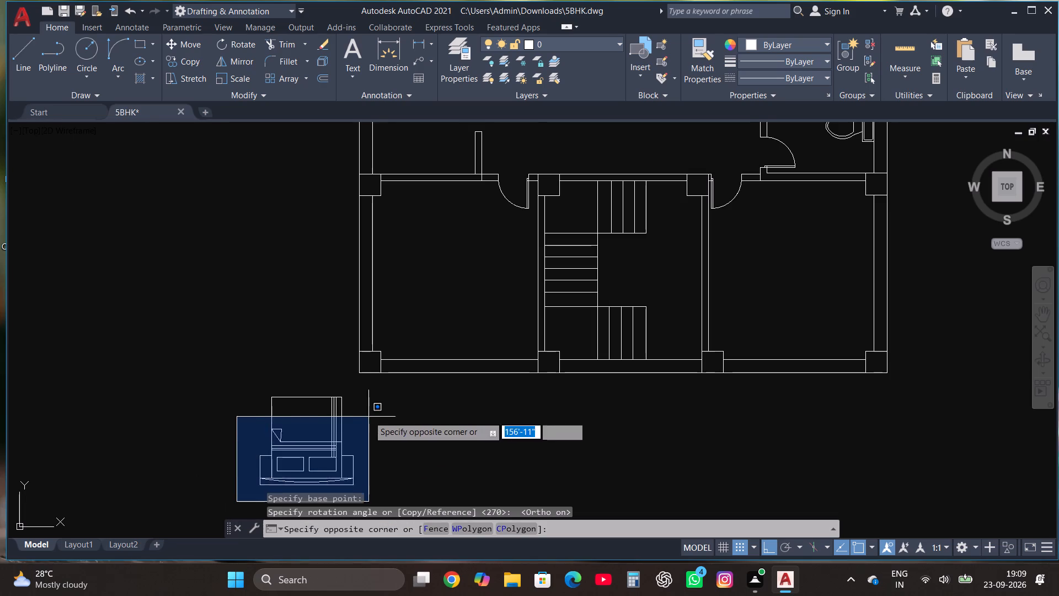
click(378, 387)
click(191, 43)
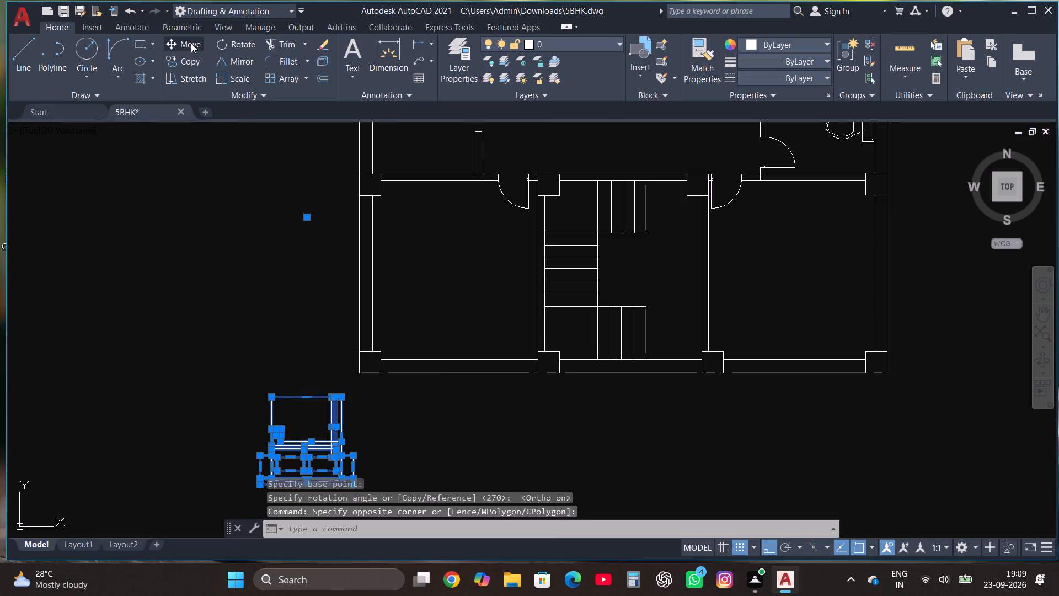
scroll(342, 172, down, 2)
scroll(357, 339, up, 2)
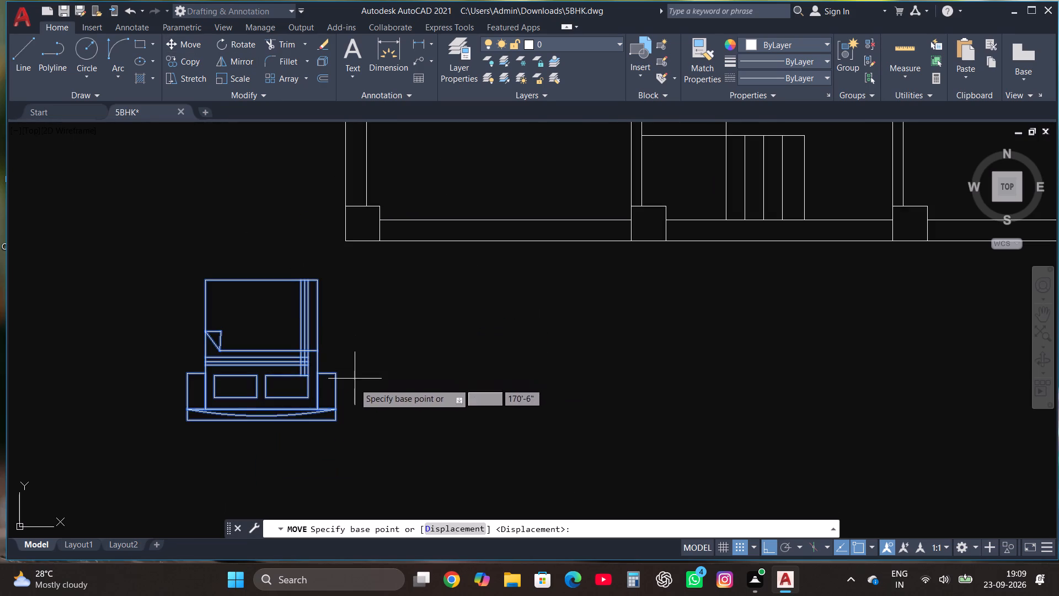
click(188, 422)
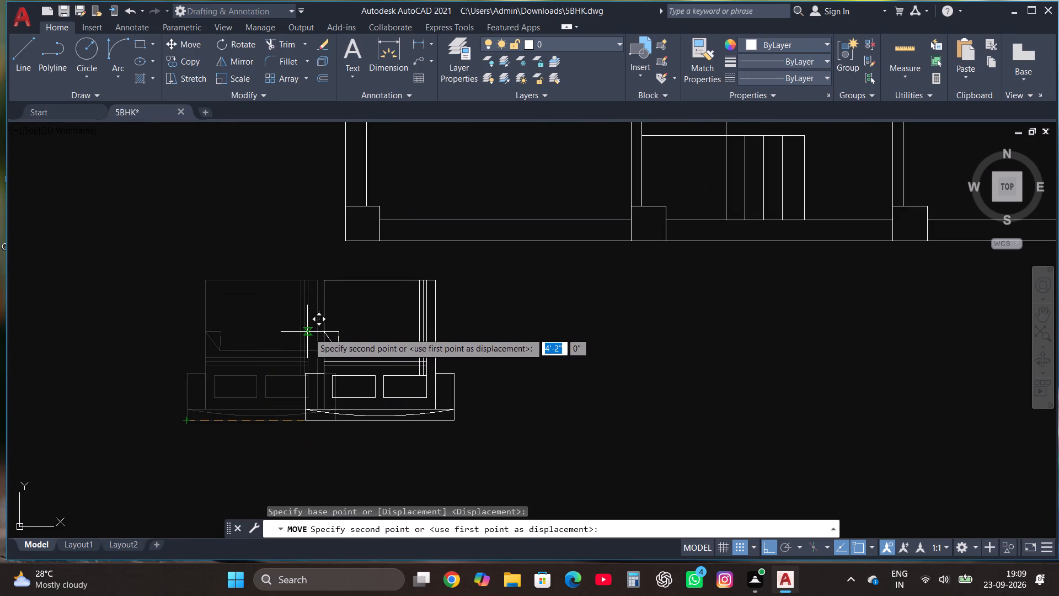
key(F8)
scroll(325, 382, down, 2)
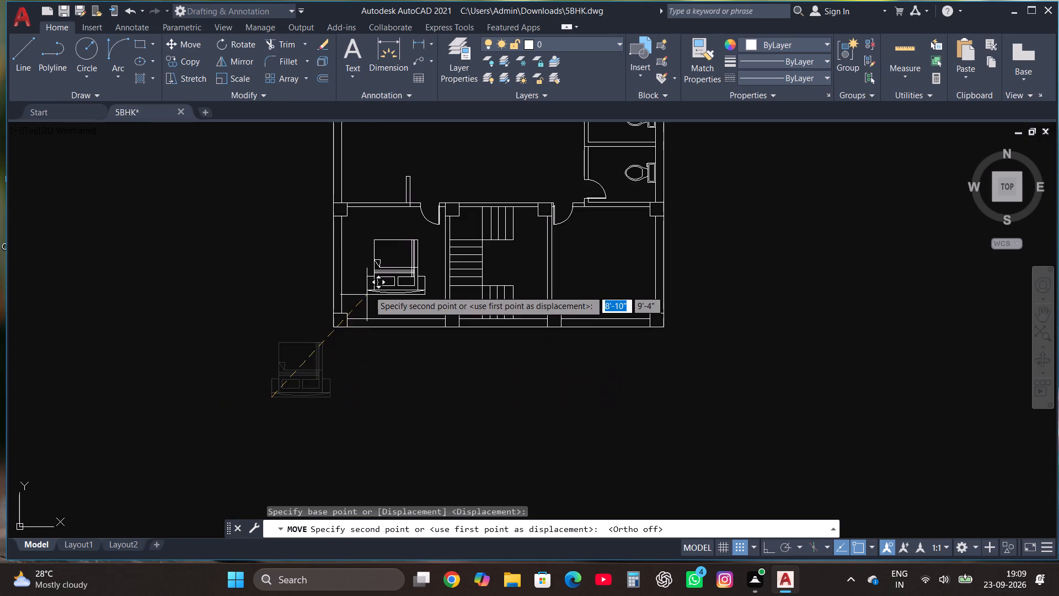
scroll(368, 290, up, 2)
click(327, 344)
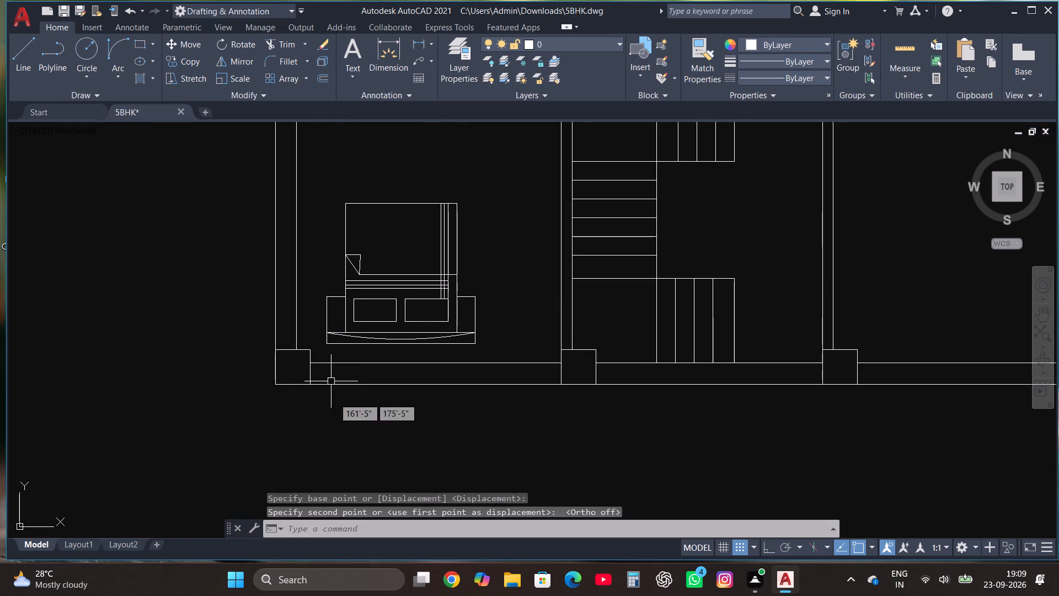
Copy the bottom-left room's bed horizontally into the bottom-right room, with Ortho on.
scroll(343, 443, down, 1)
scroll(356, 367, up, 2)
click(283, 418)
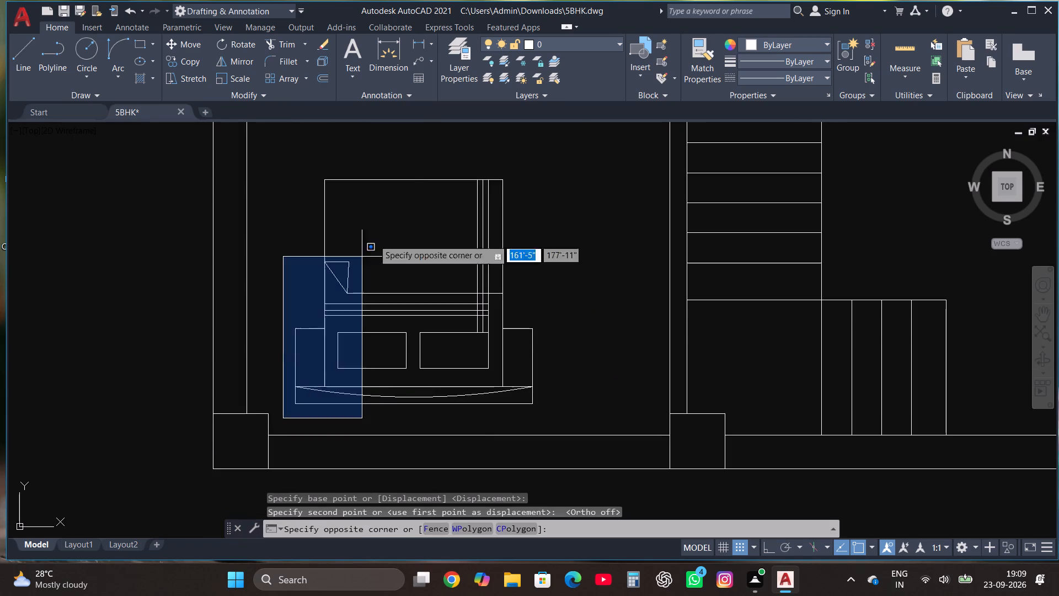
click(541, 176)
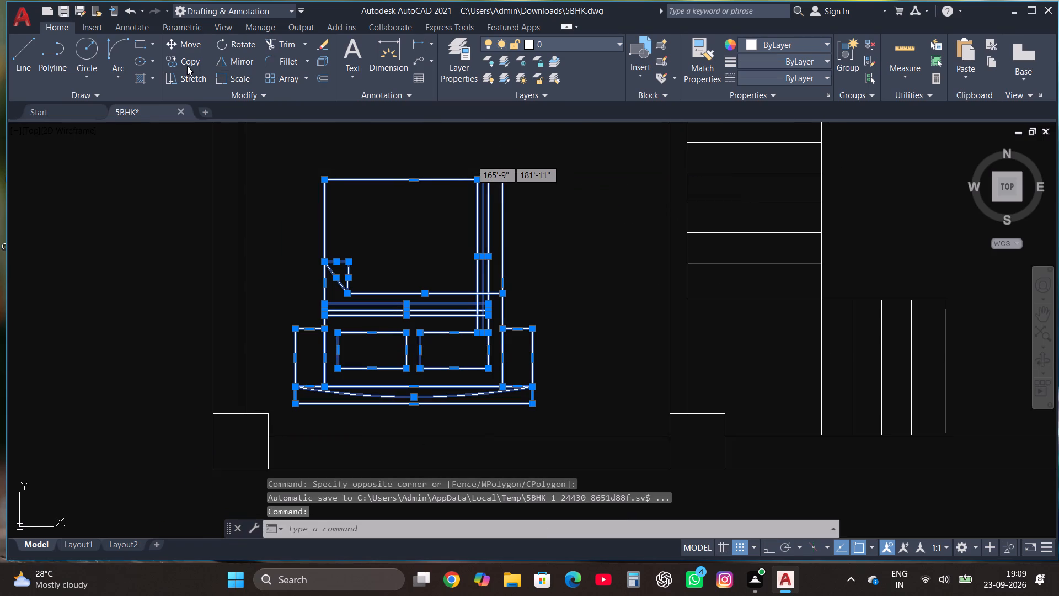
click(185, 58)
click(387, 324)
scroll(387, 324, down, 3)
scroll(614, 336, up, 3)
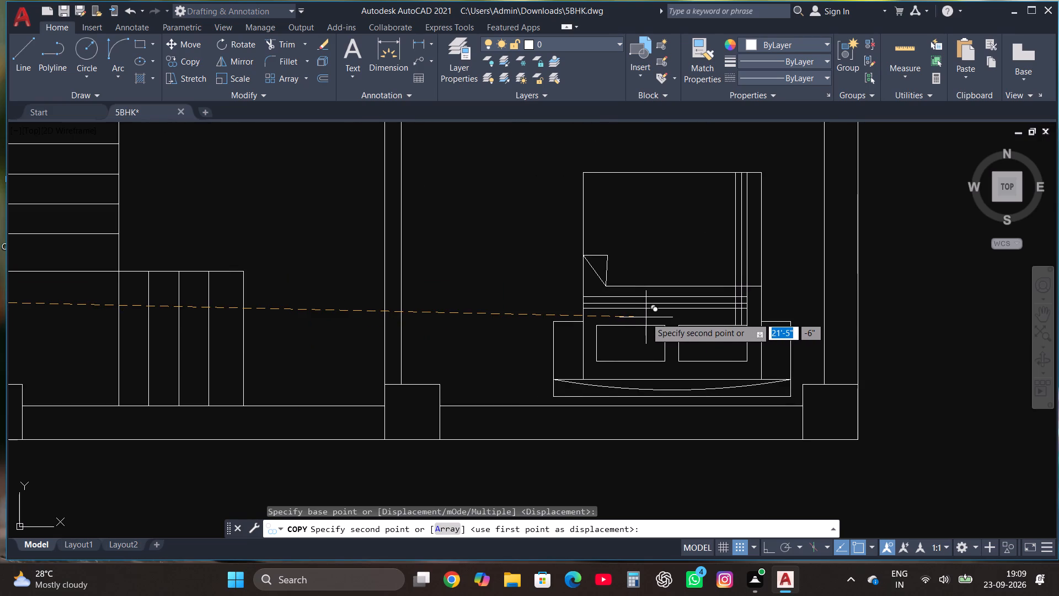
key(F8)
click(646, 312)
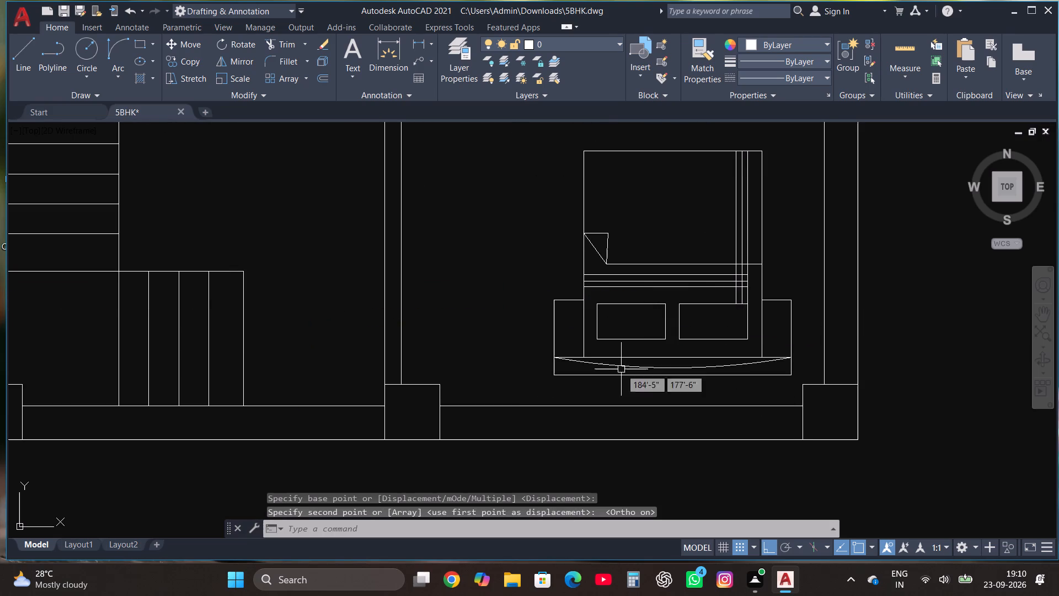
key(Escape)
Draw the lower kitchen counter line: 2' up along the short lower partition from the wall, and leftward toward the outer wall.
scroll(566, 416, down, 3)
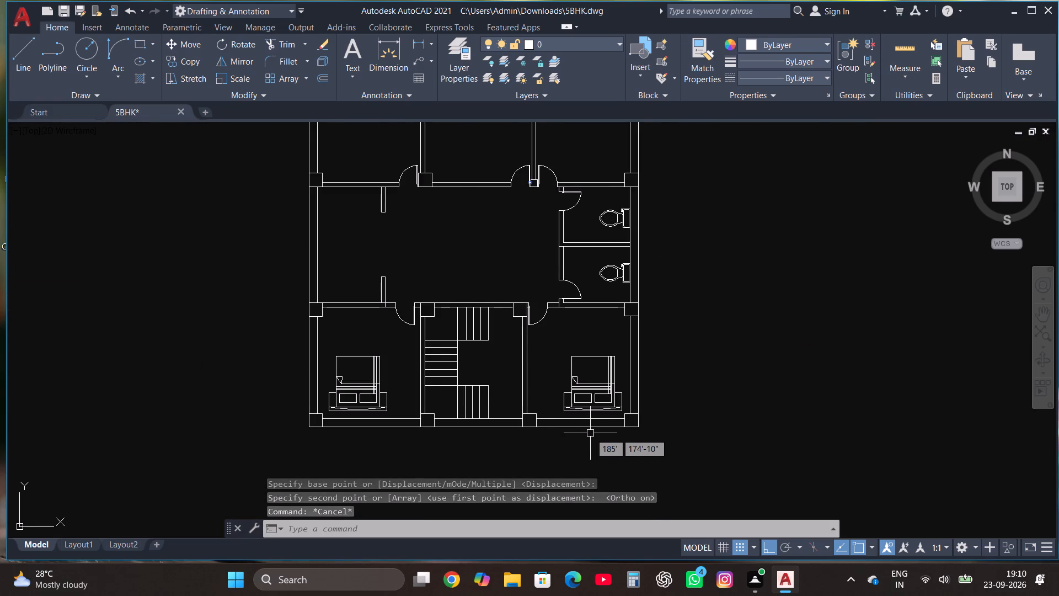
scroll(590, 433, down, 1)
scroll(429, 283, up, 4)
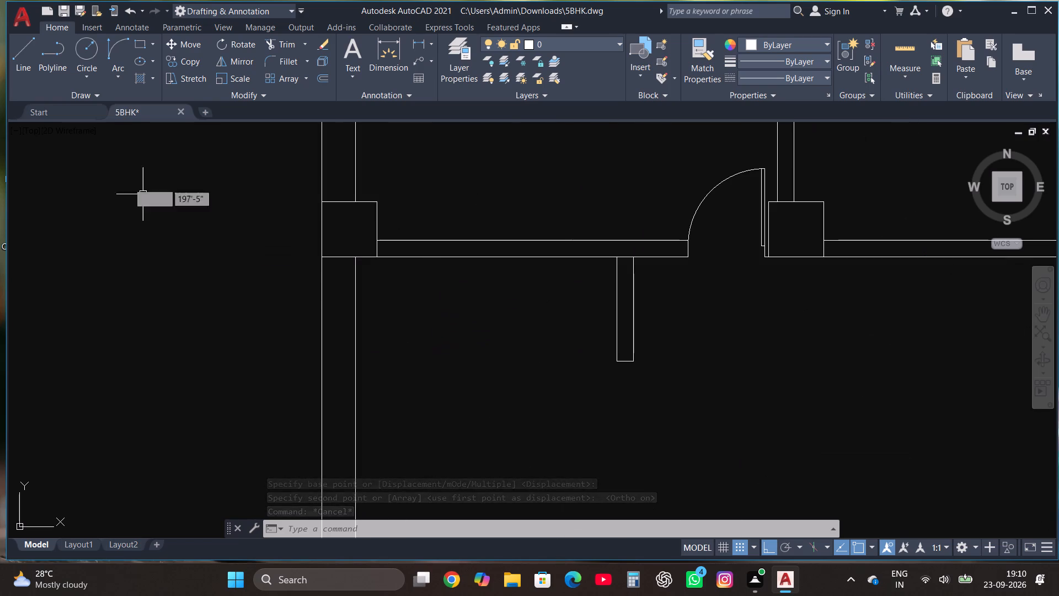
click(22, 48)
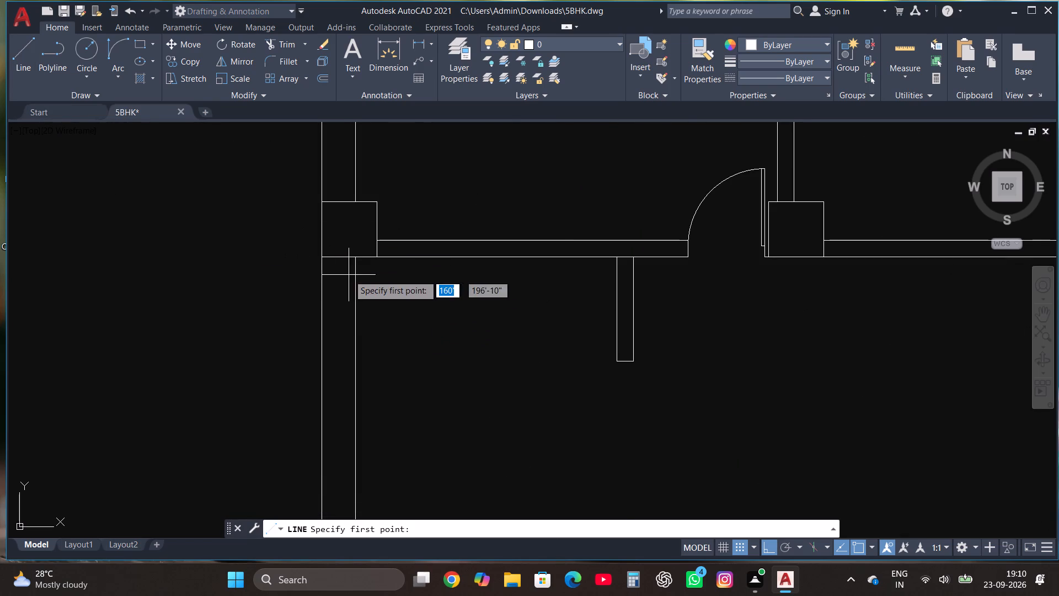
scroll(351, 278, down, 2)
scroll(447, 467, up, 2)
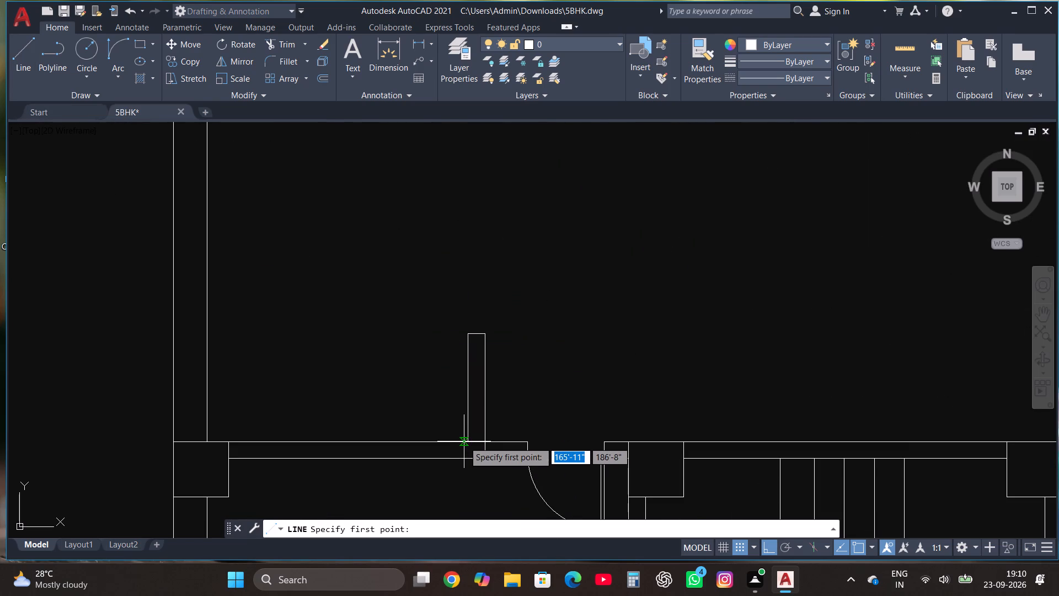
click(469, 441)
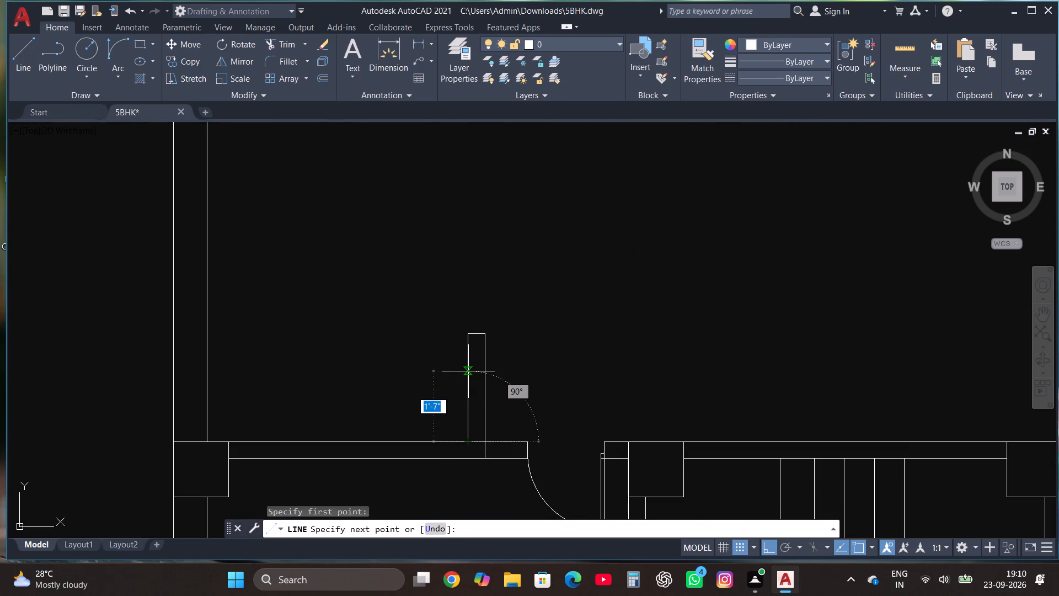
text(2')
key(Return)
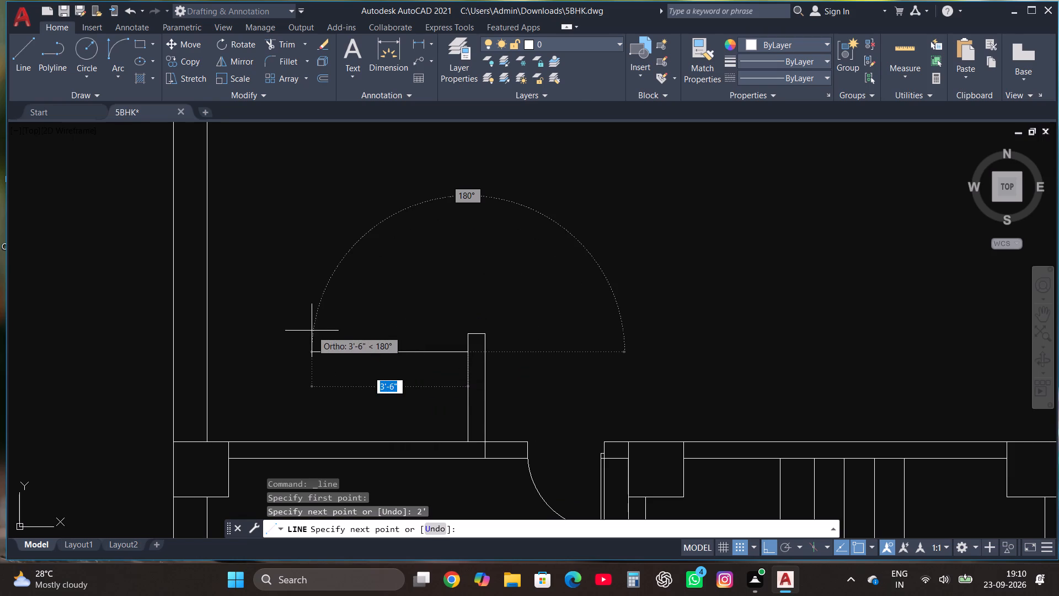
click(295, 343)
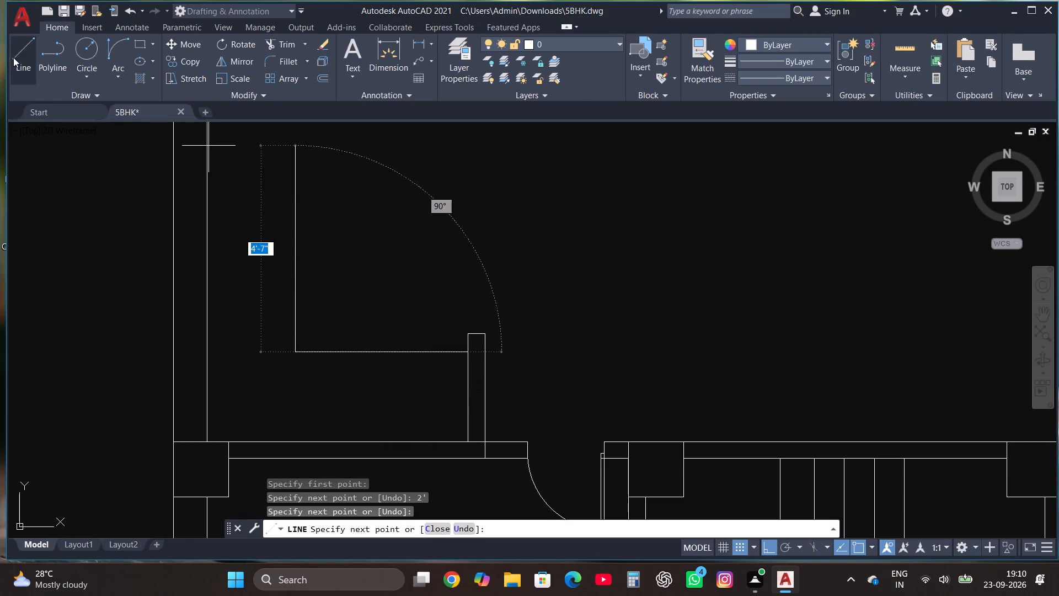
Draw the left kitchen counter line: 2' right from the room's upper-left inner corner, and down toward the lower counter line.
click(13, 57)
scroll(176, 288, down, 2)
scroll(206, 152, up, 2)
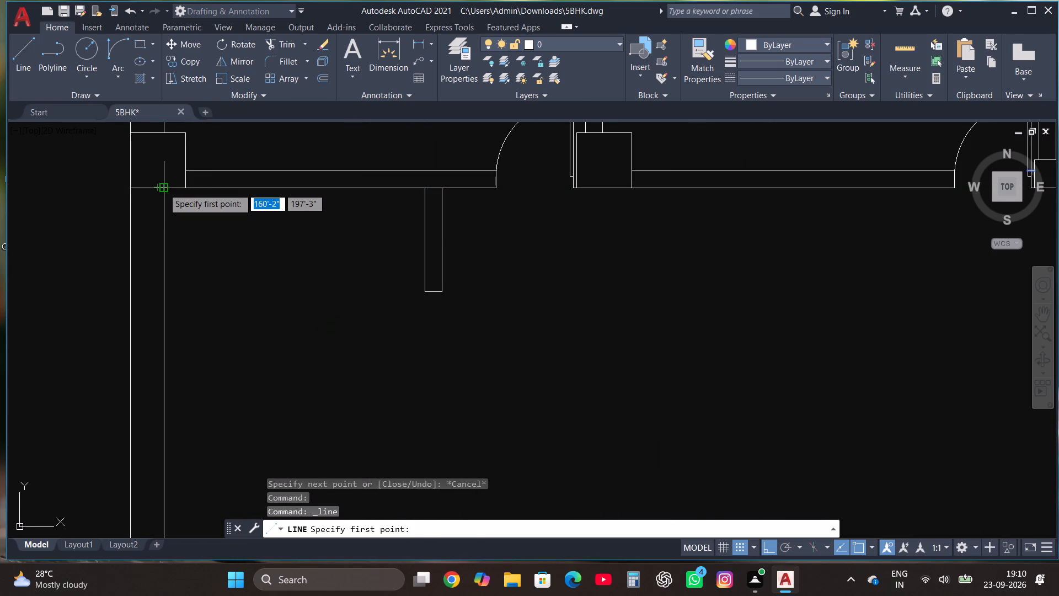
click(163, 188)
text(2')
key(Return)
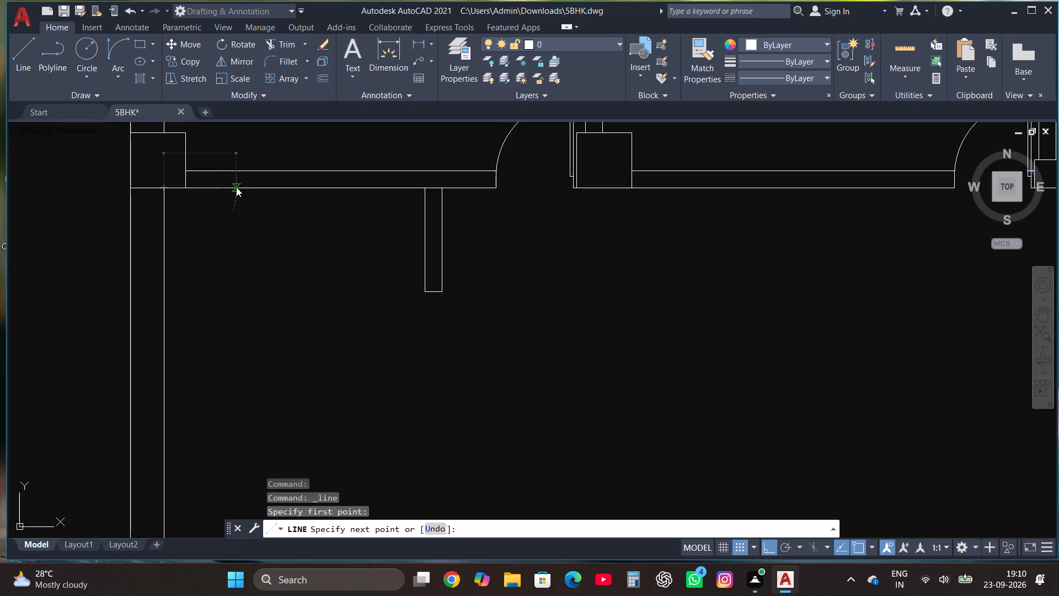
scroll(263, 233, down, 2)
click(263, 337)
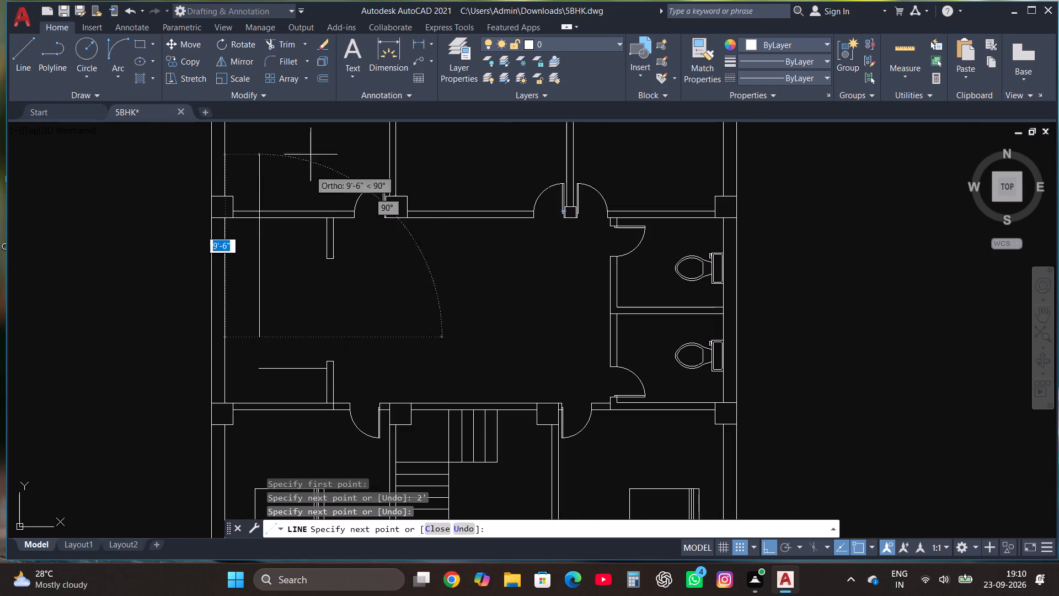
Fillet the vertical and horizontal counter lines so they meet in a corner.
click(280, 58)
click(260, 281)
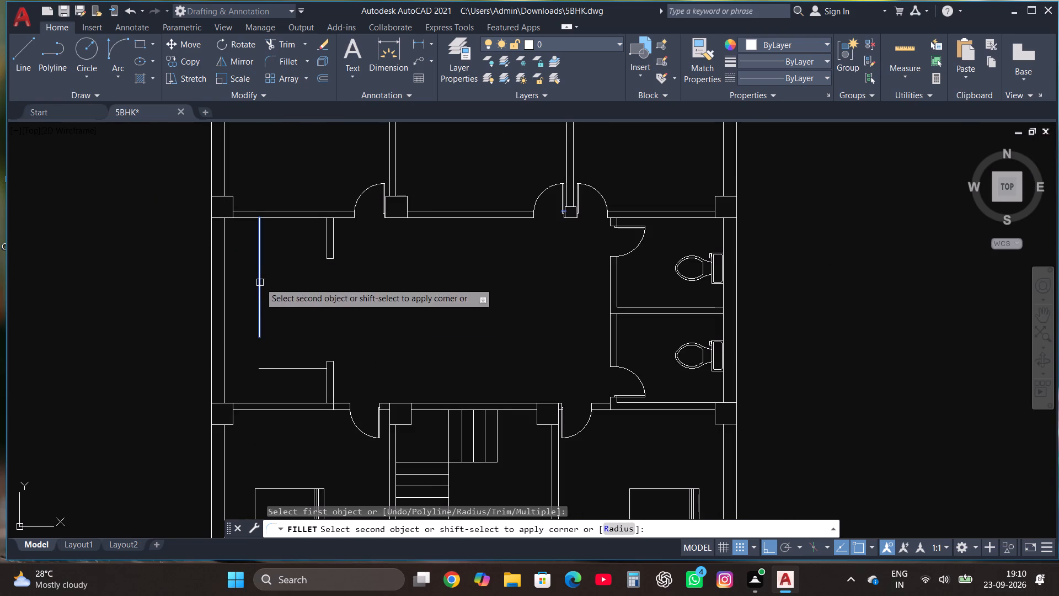
click(262, 369)
key(Escape)
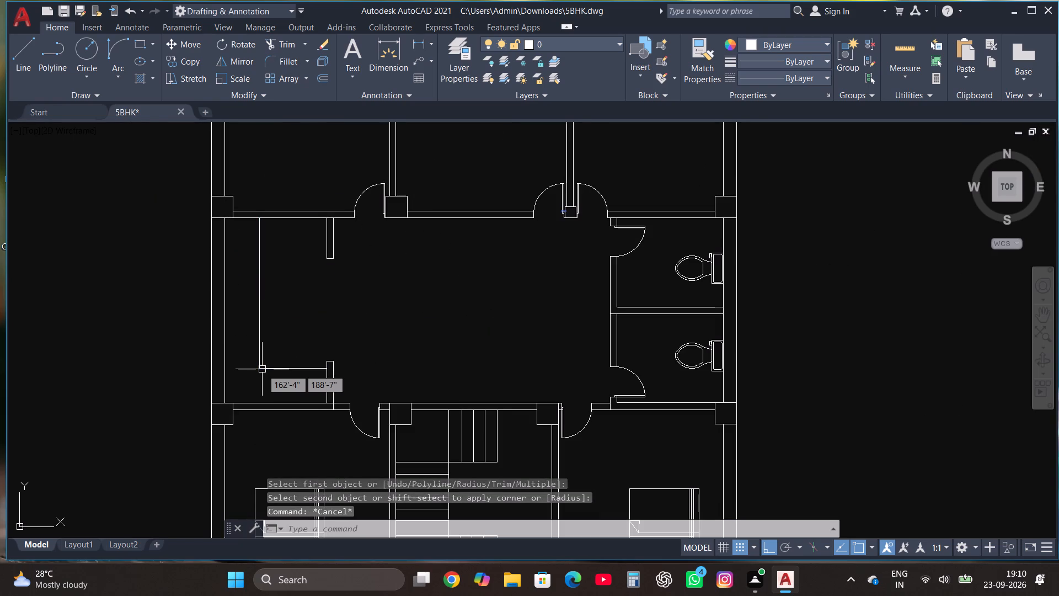
Draw an upright rectangle for the stove between the outer left wall and the vertical counter line.
scroll(247, 285, up, 1)
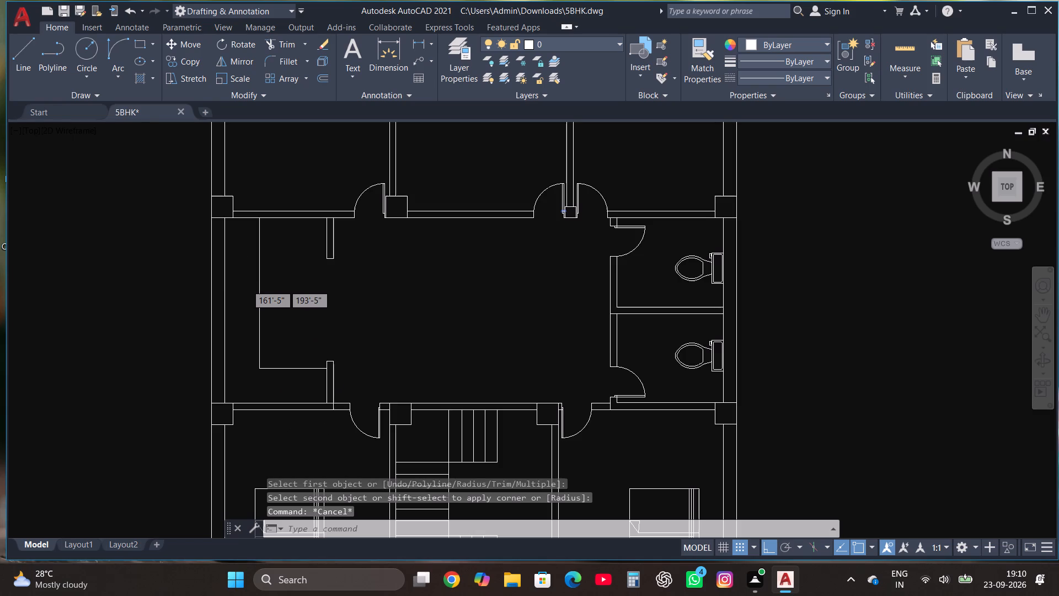
scroll(247, 285, up, 1)
click(133, 41)
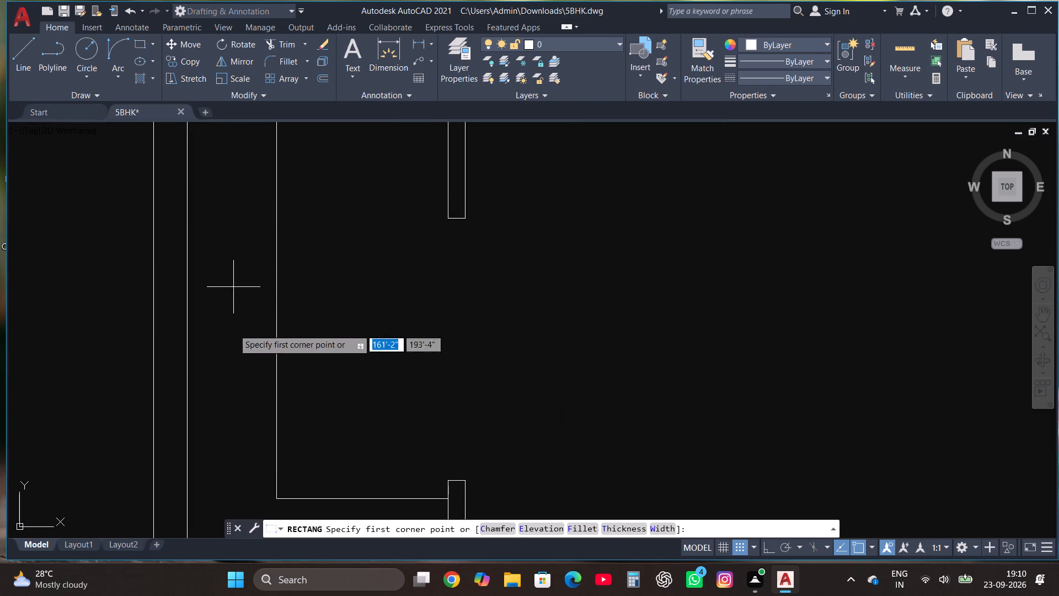
click(206, 372)
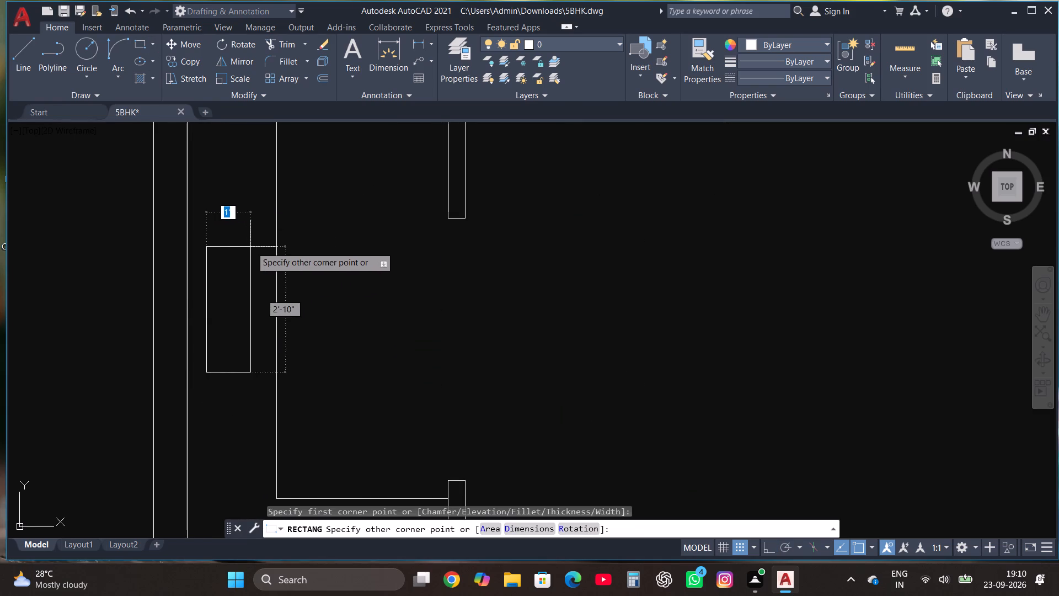
click(271, 263)
Draw a burner circle of about 4" radius in the stove's upper-left corner and copy it to the lower-right corner with Ortho off.
scroll(269, 305, up, 1)
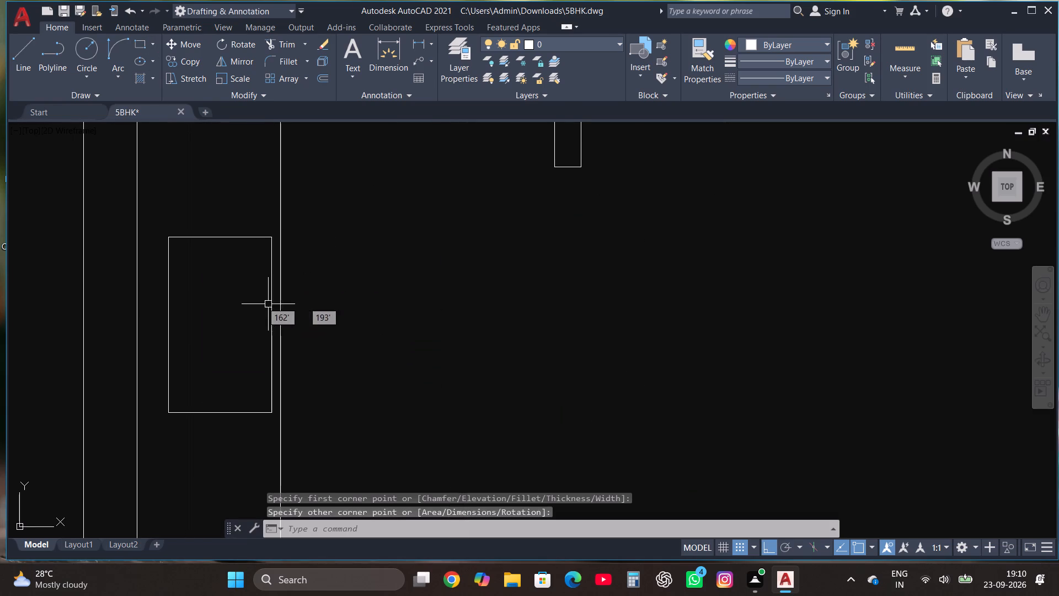
click(24, 54)
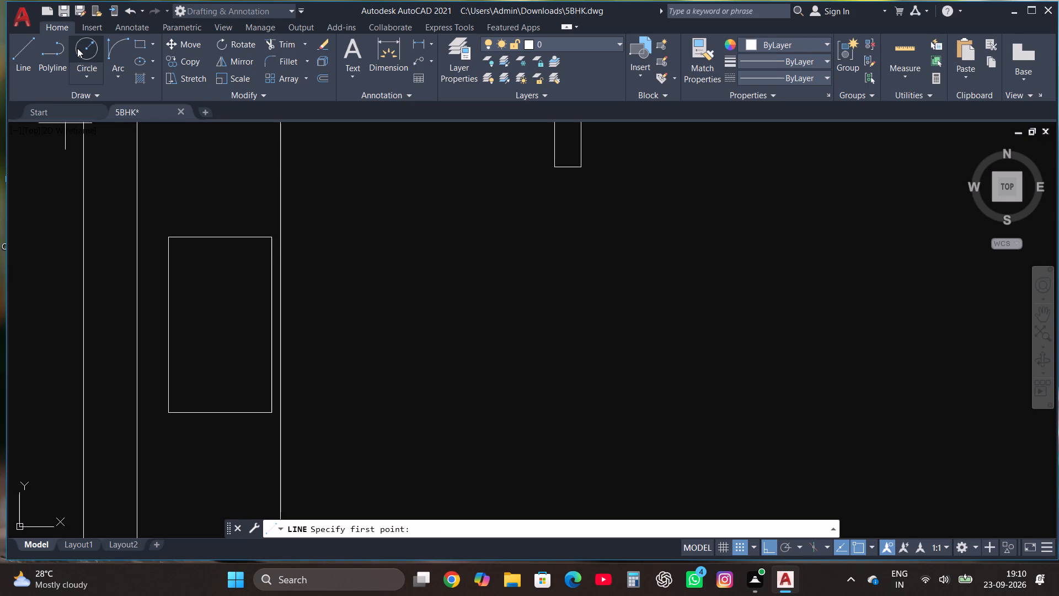
click(77, 48)
click(95, 54)
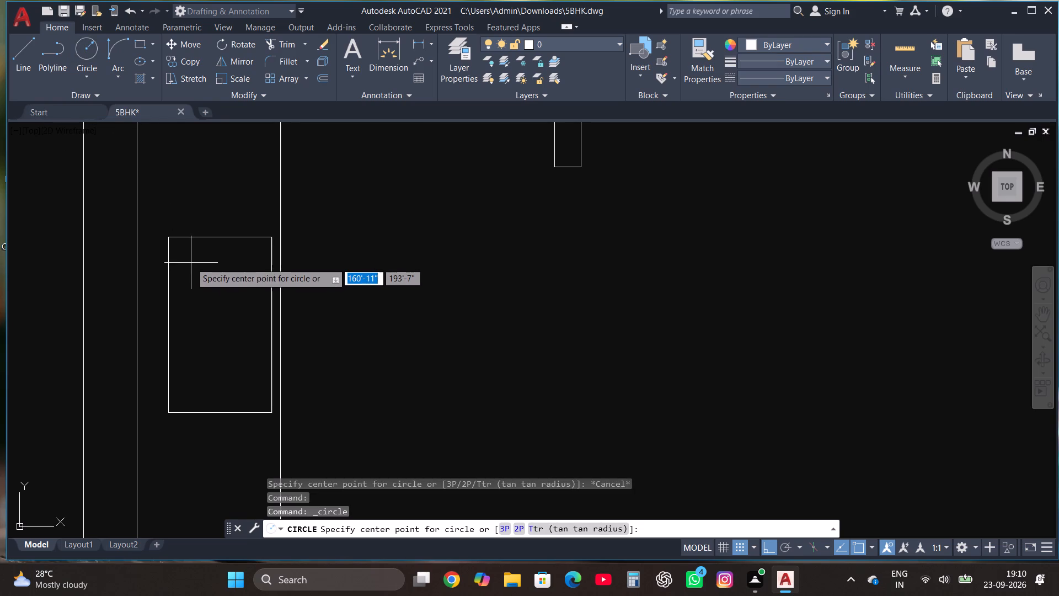
click(197, 270)
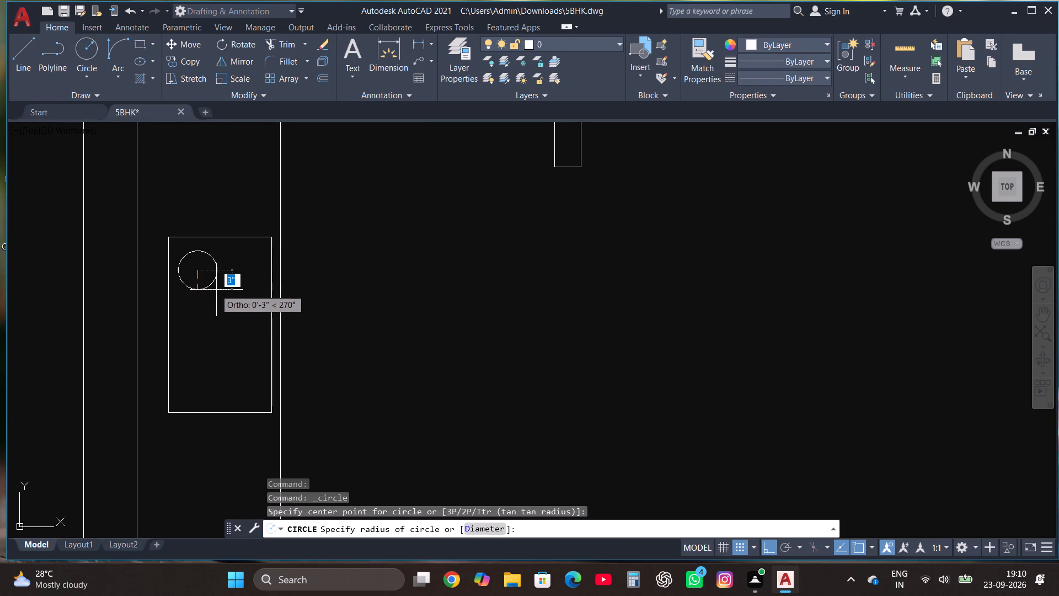
click(218, 292)
click(217, 281)
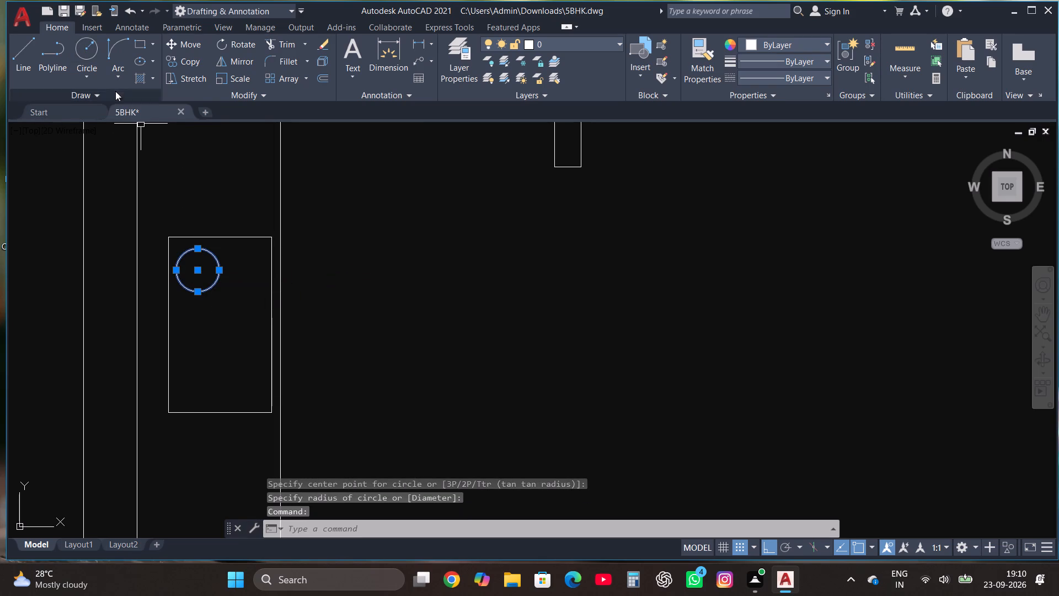
click(183, 58)
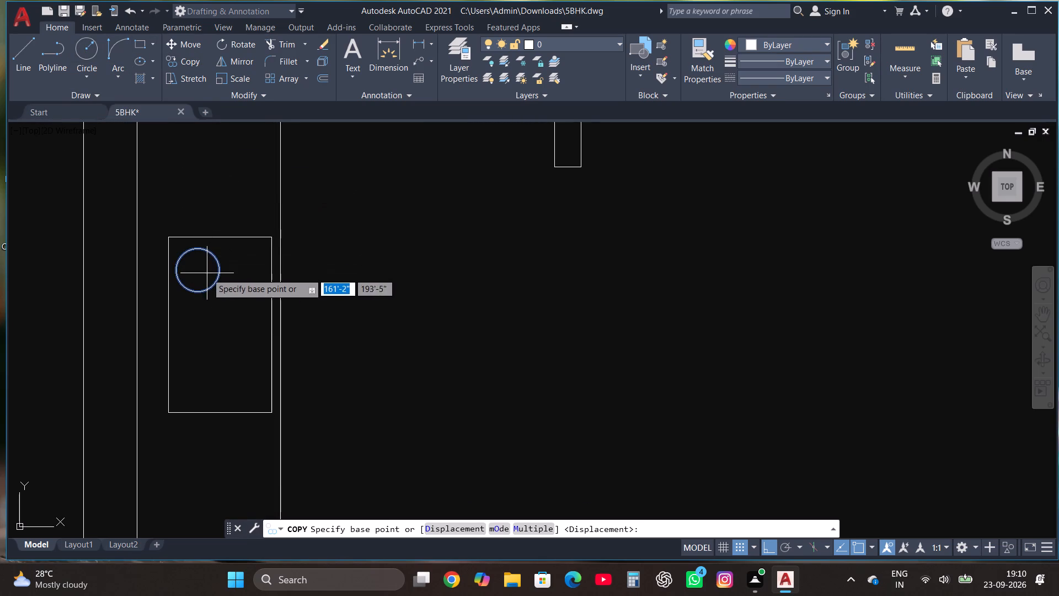
click(200, 275)
key(F8)
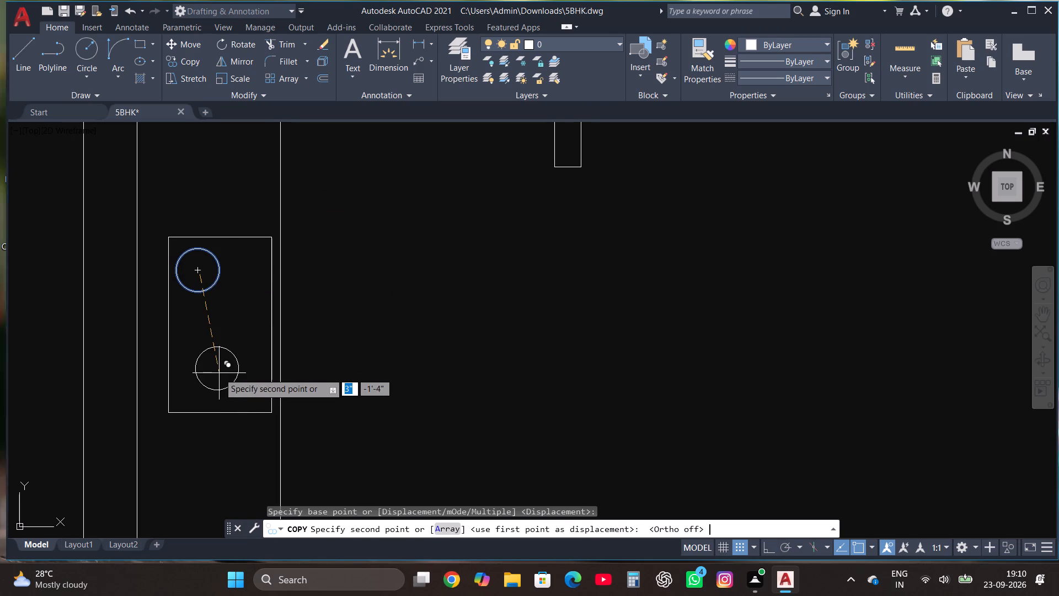
click(240, 382)
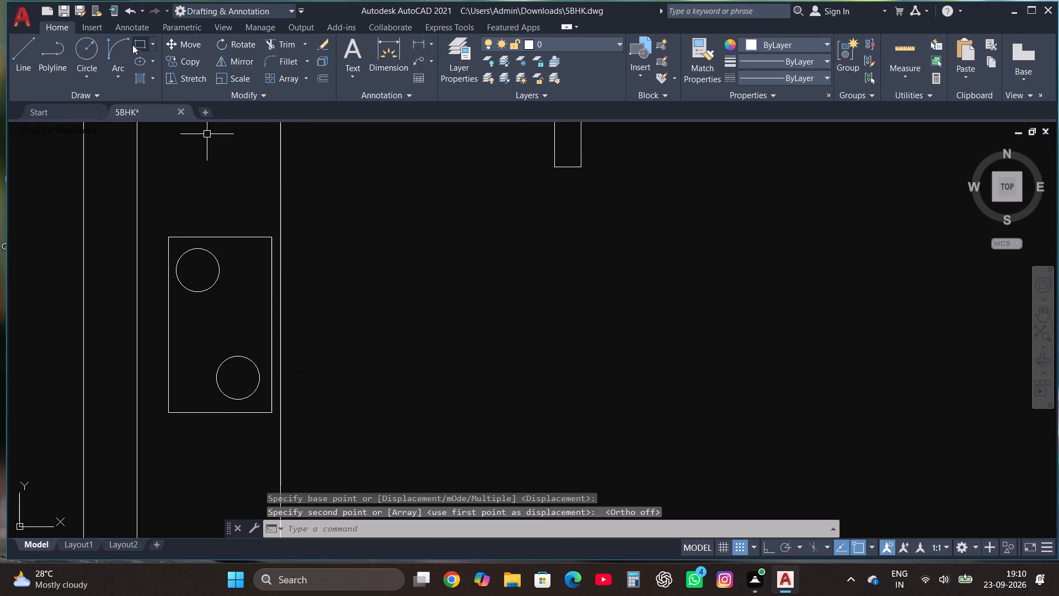
Draw a smaller burner circle of about 2" radius in the stove's upper-right corner and copy it to the lower-left corner.
click(87, 49)
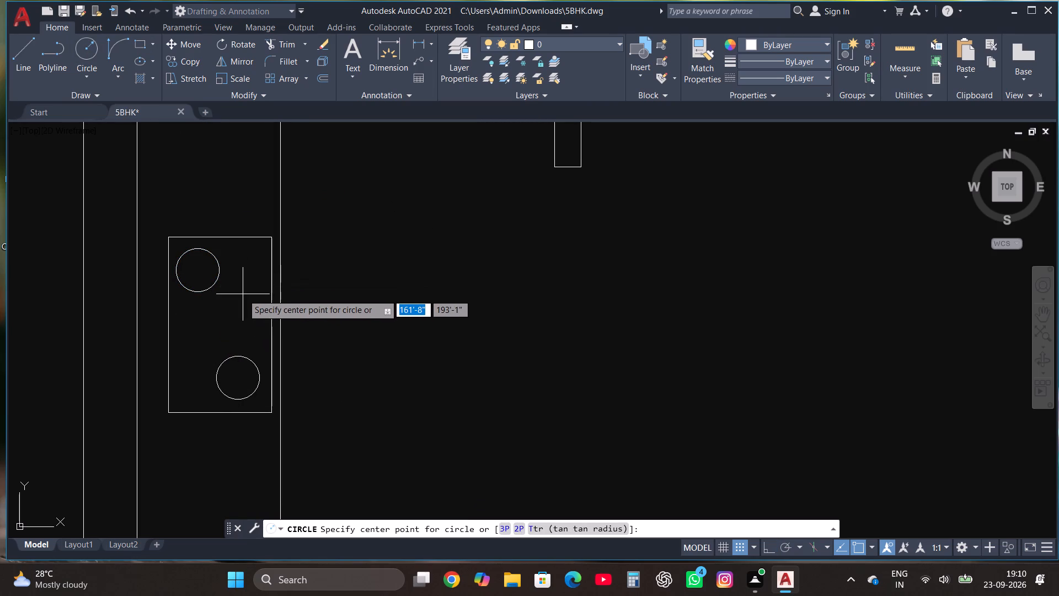
click(249, 267)
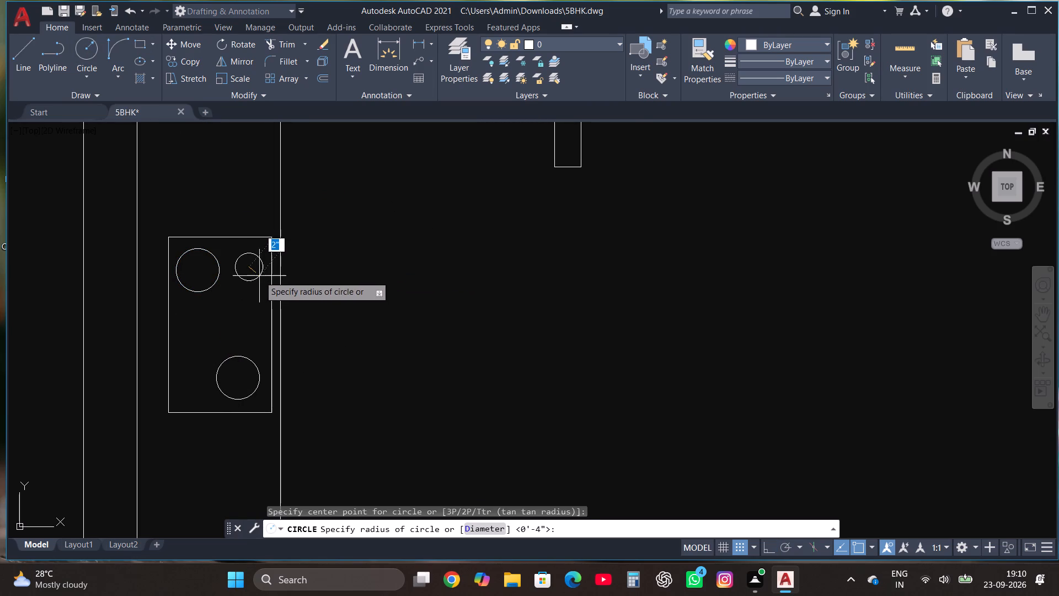
click(259, 276)
click(244, 258)
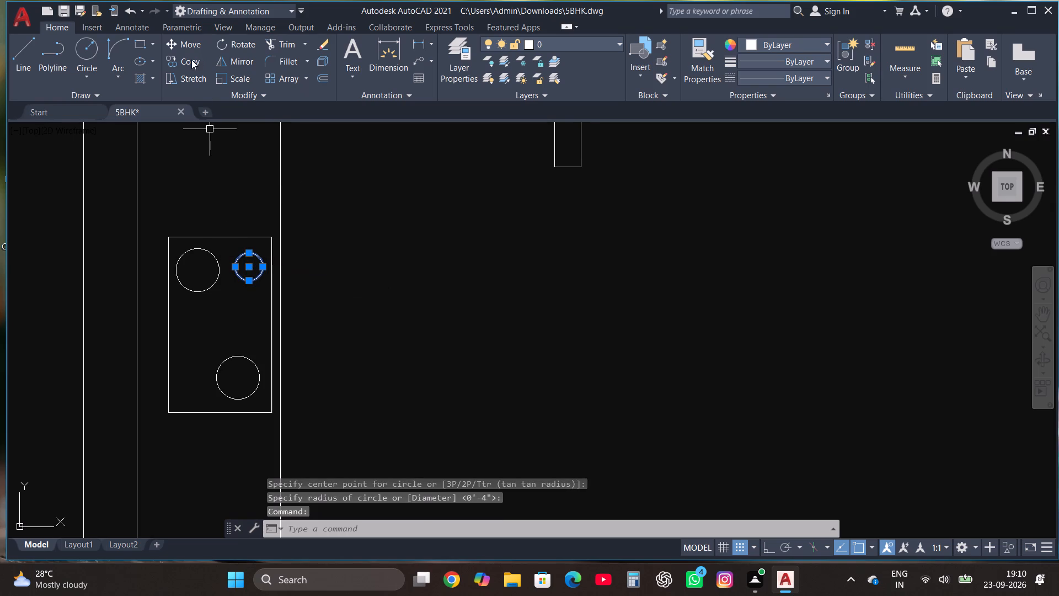
click(191, 60)
click(240, 270)
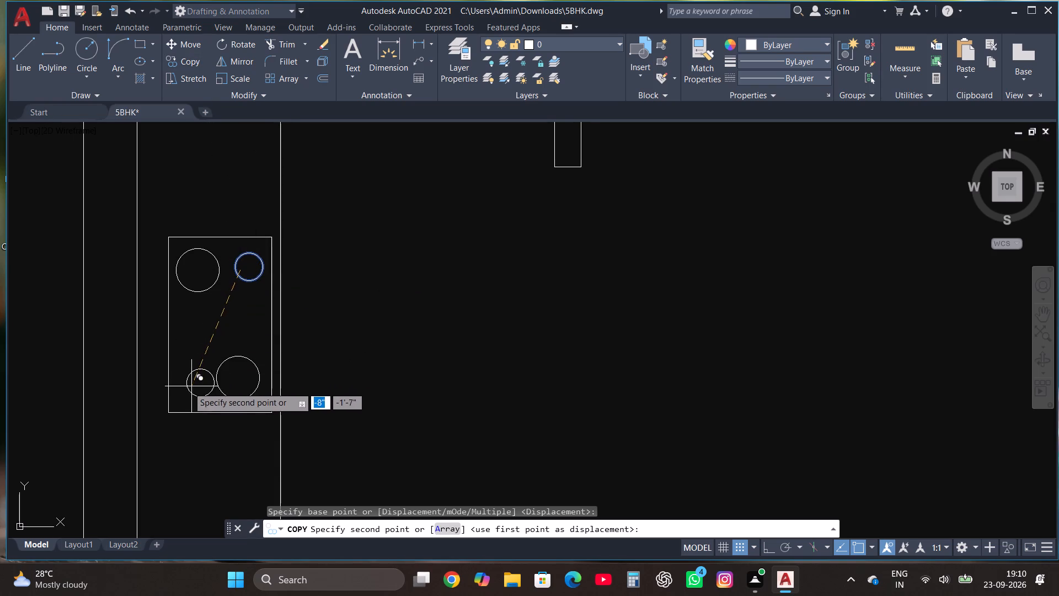
click(183, 382)
Draw a horizontal rectangle about 1'-7" deep for the sink, between the kitchen's lower counter line and the wall below.
scroll(334, 374, down, 2)
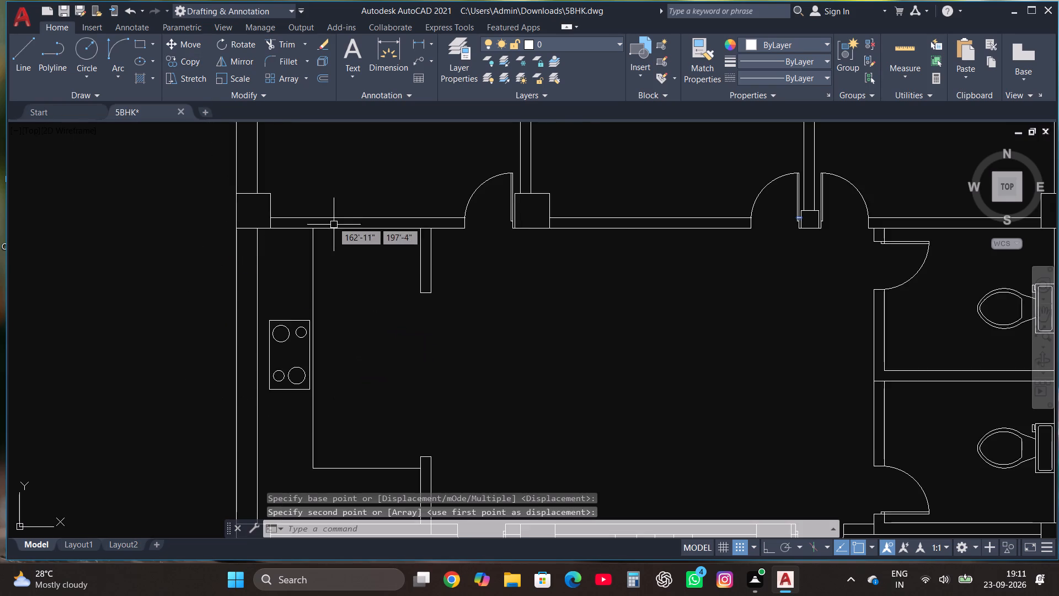
scroll(333, 222, down, 2)
click(141, 50)
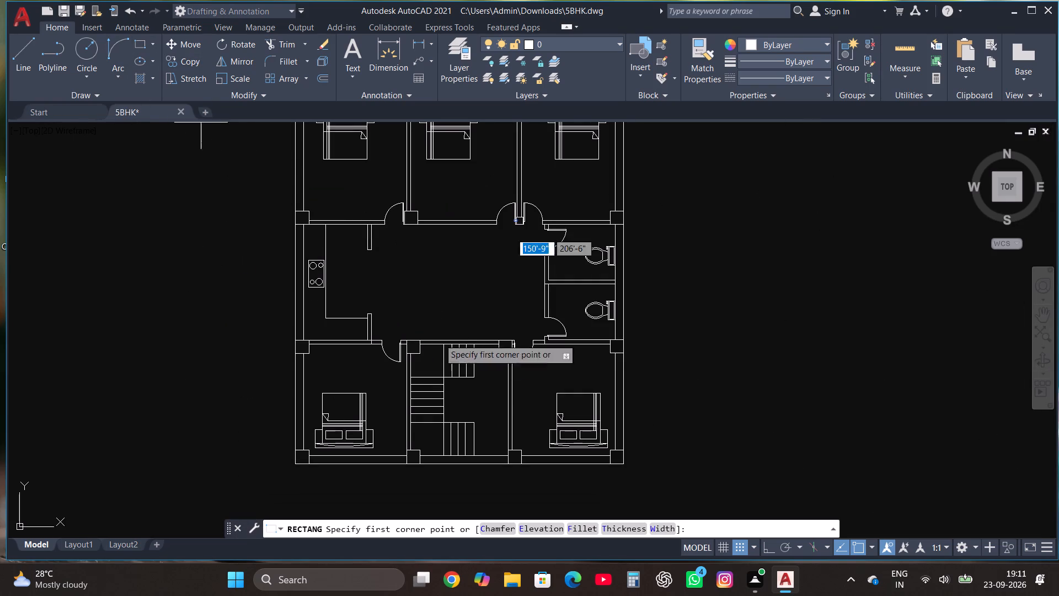
scroll(353, 305, up, 4)
scroll(264, 390, down, 1)
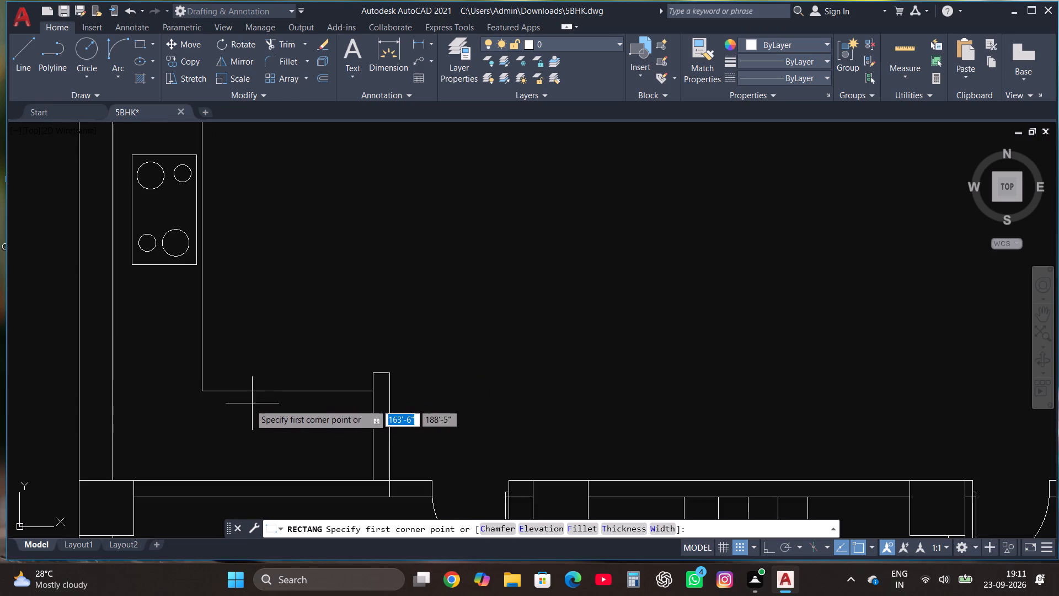
click(245, 401)
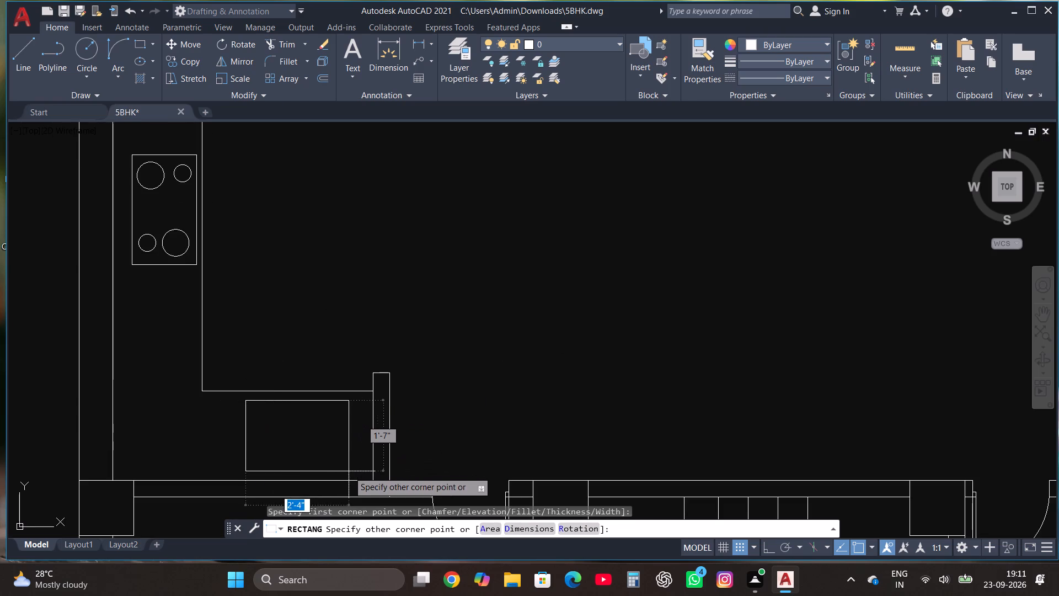
click(357, 473)
With Ortho on, draw a vertical line from the midpoint of the sink's upper edge to its lower edge.
scroll(494, 259, down, 2)
scroll(443, 331, up, 3)
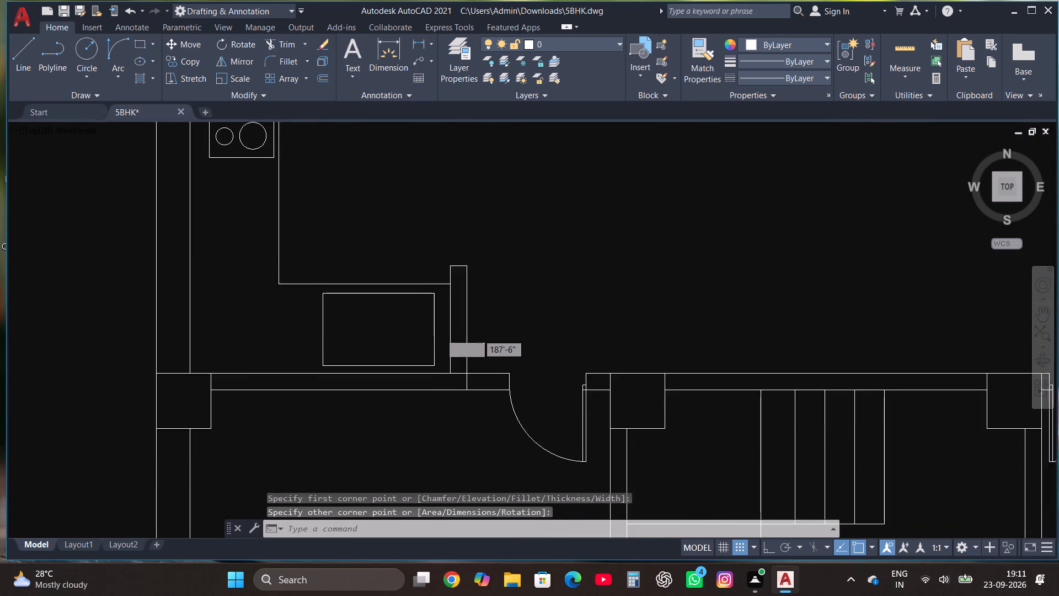
click(24, 40)
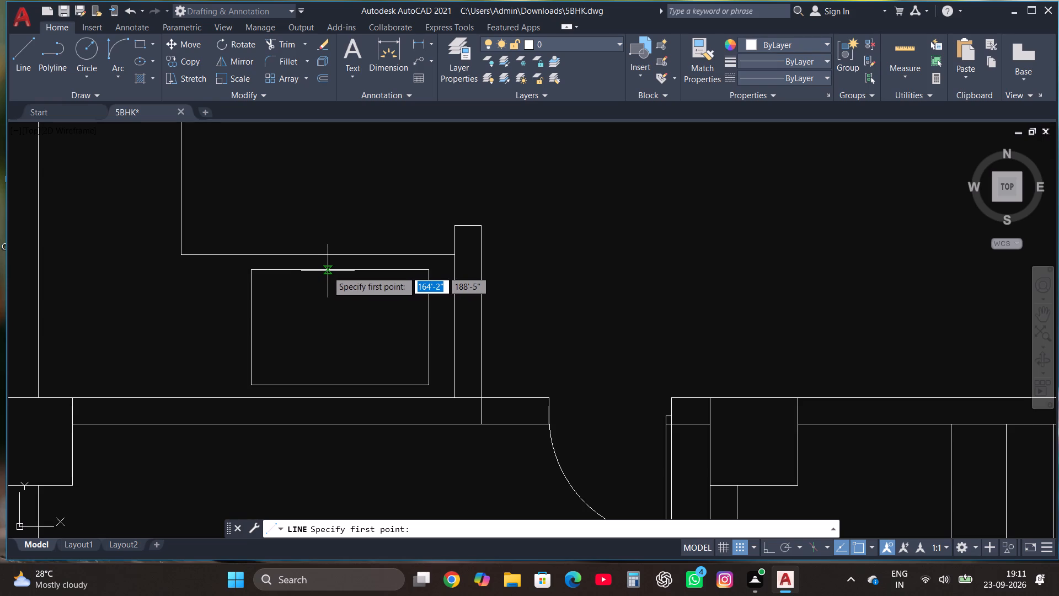
click(344, 267)
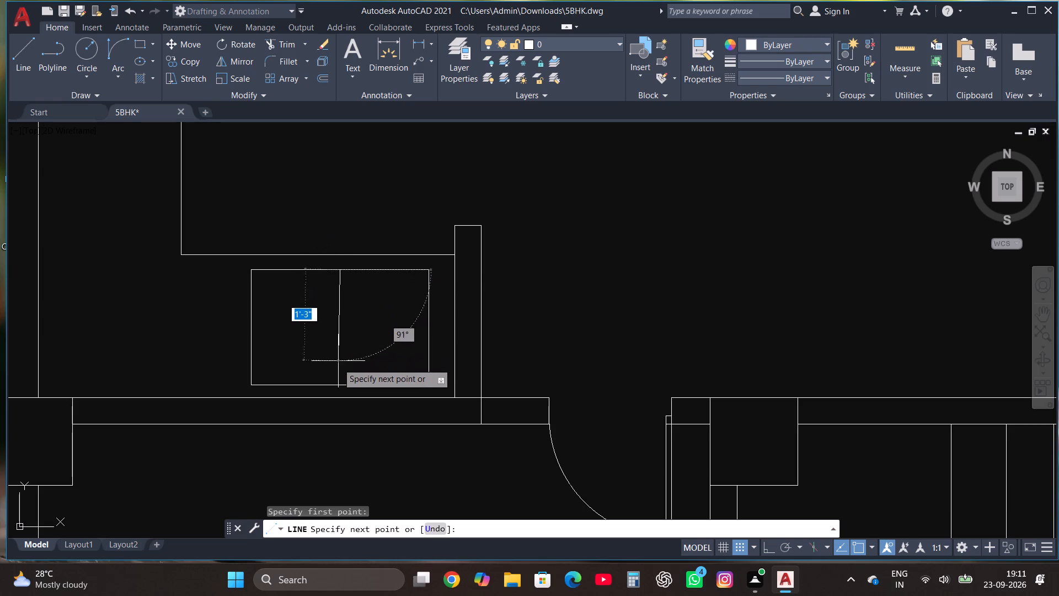
key(F8)
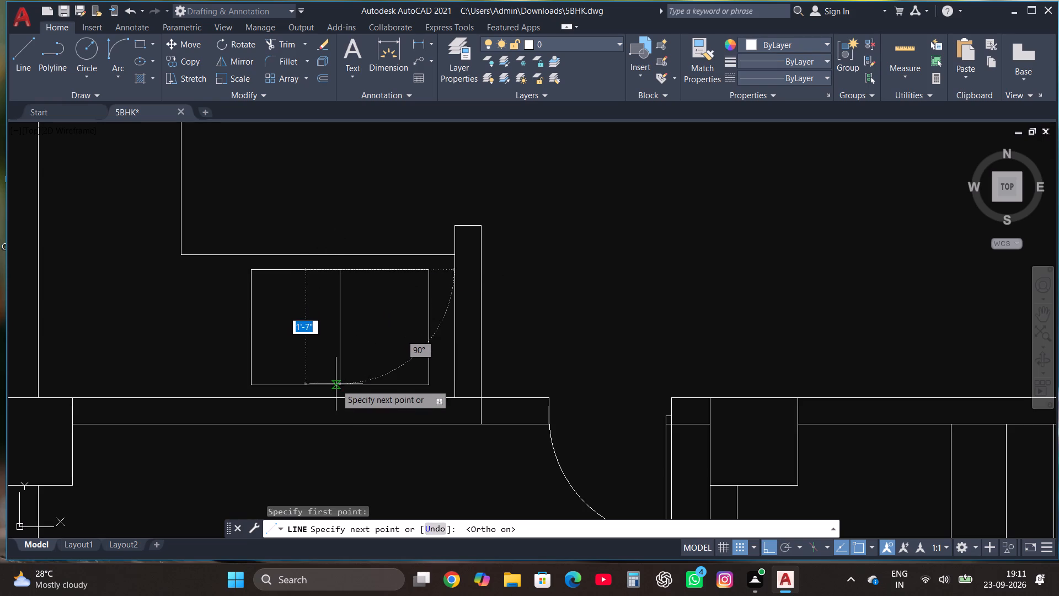
click(338, 385)
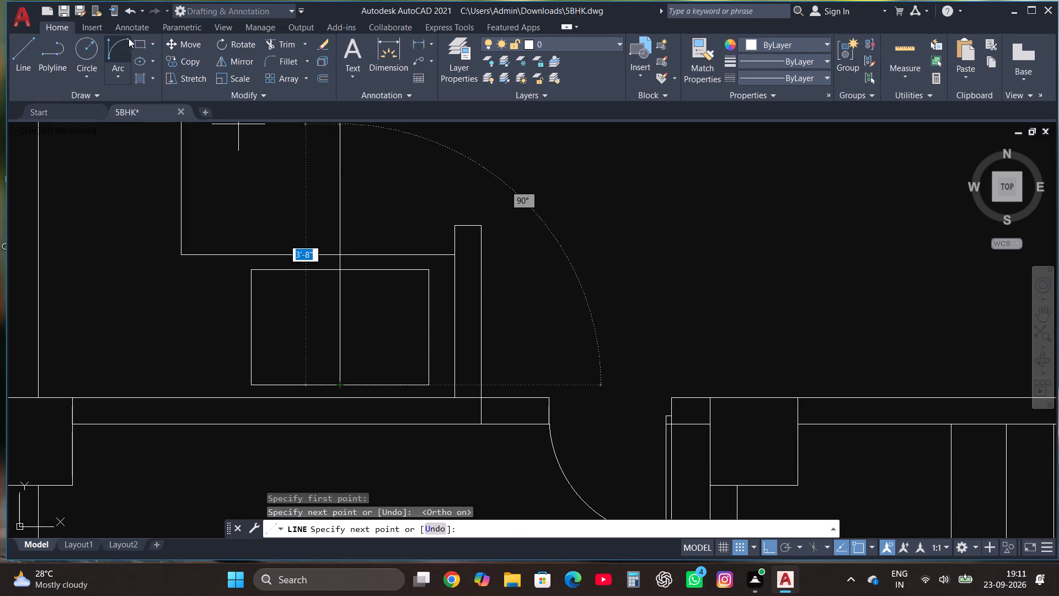
Draw a basin rectangle about 1'-2" by 1'-6" inside the sink's right half, with a small drain circle near its centre.
click(137, 42)
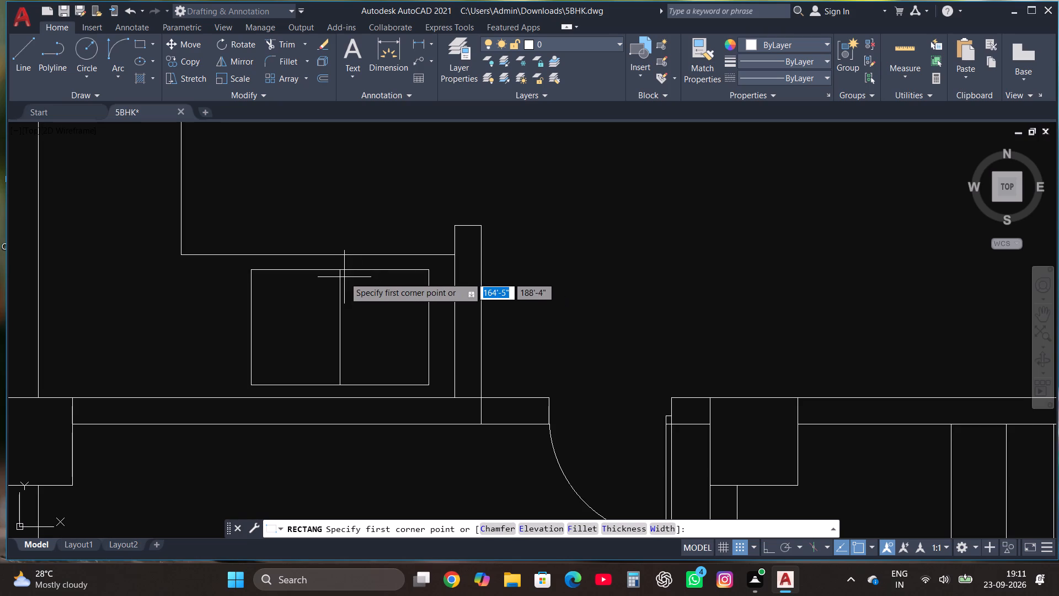
click(344, 277)
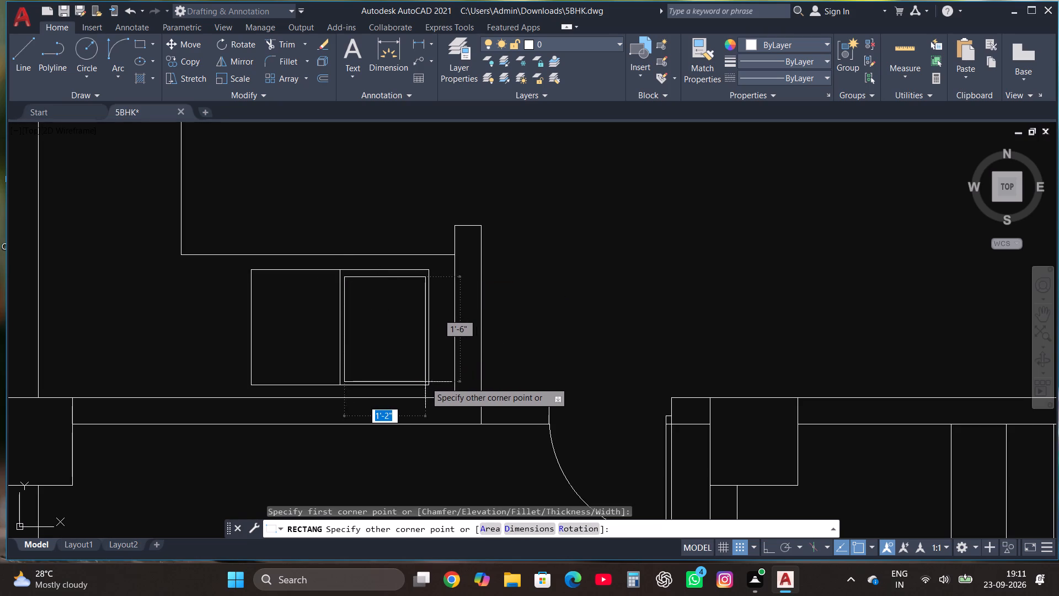
click(425, 379)
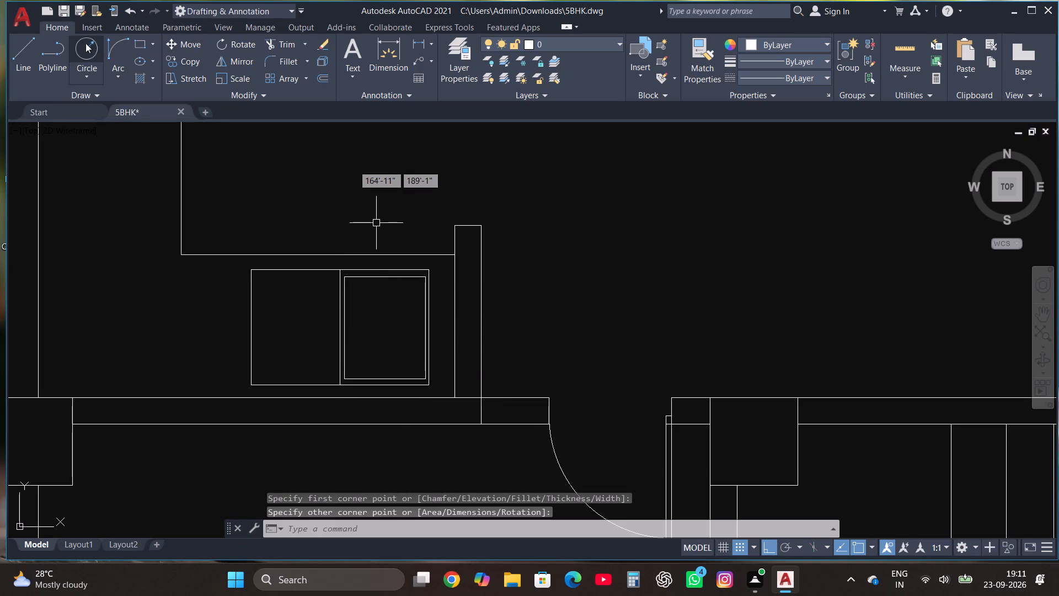
click(79, 46)
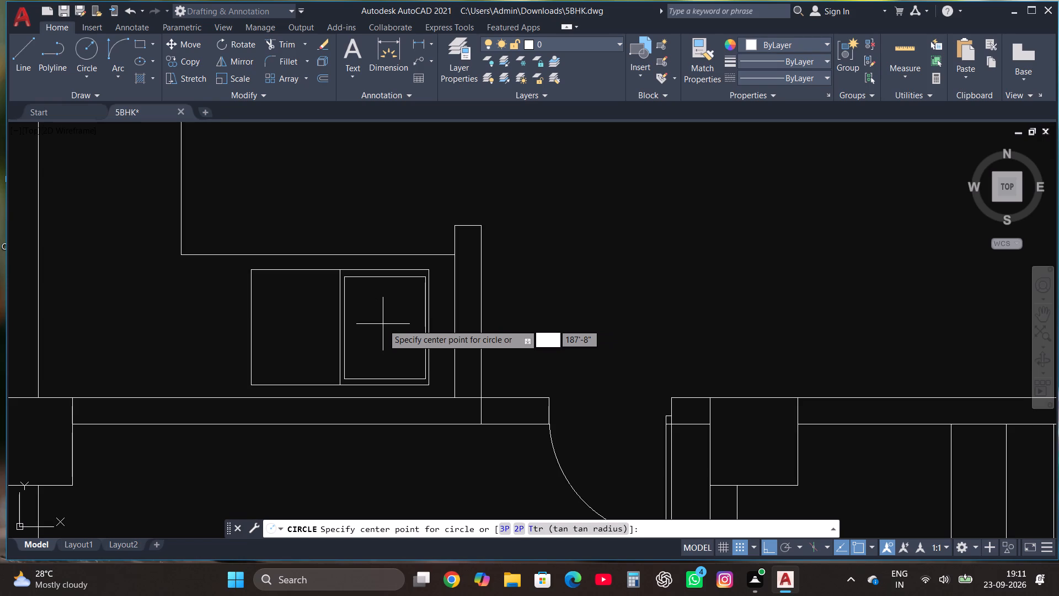
click(383, 328)
click(392, 332)
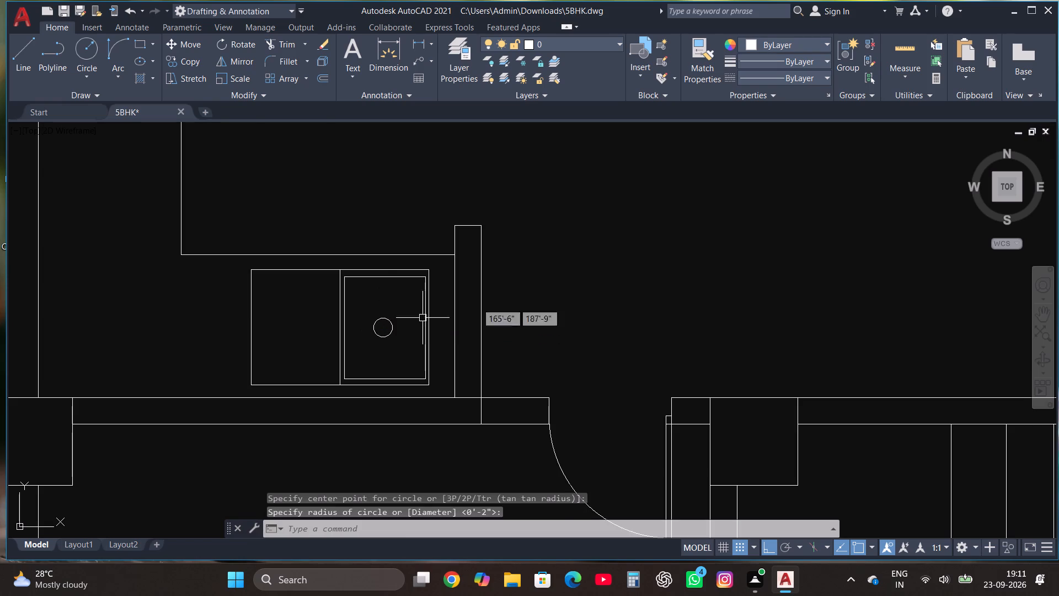
Draw a short horizontal drainboard line near the top of the sink's left half.
scroll(641, 265, down, 2)
scroll(561, 274, up, 2)
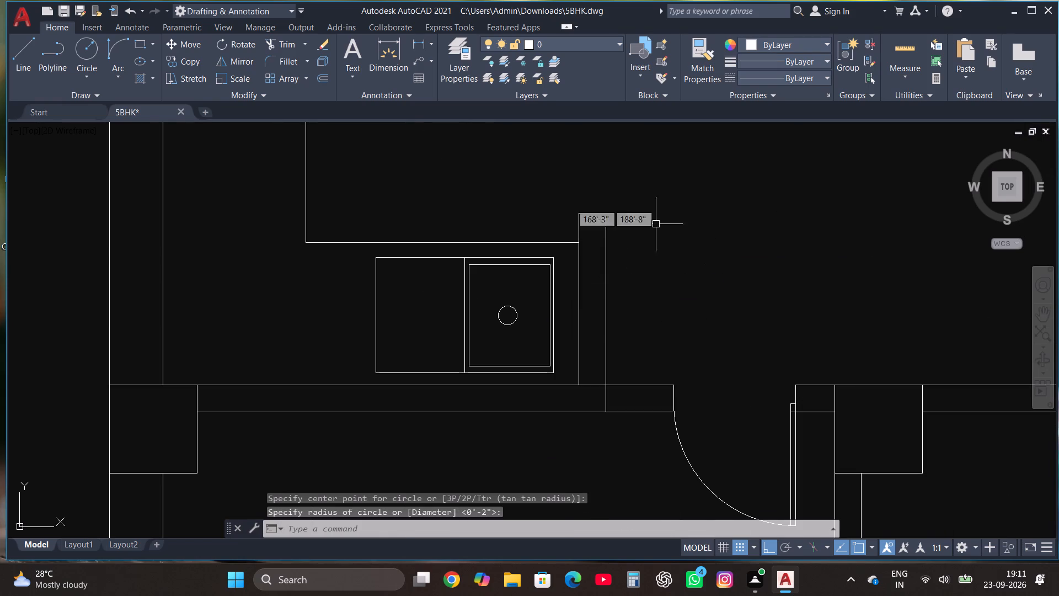
click(34, 43)
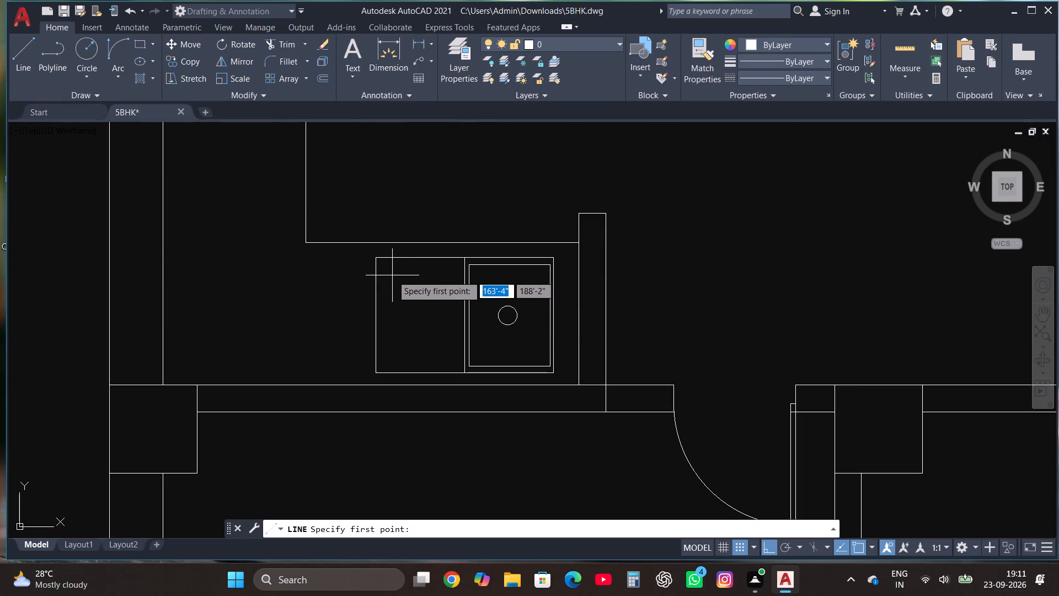
click(388, 275)
click(446, 273)
scroll(440, 288, up, 1)
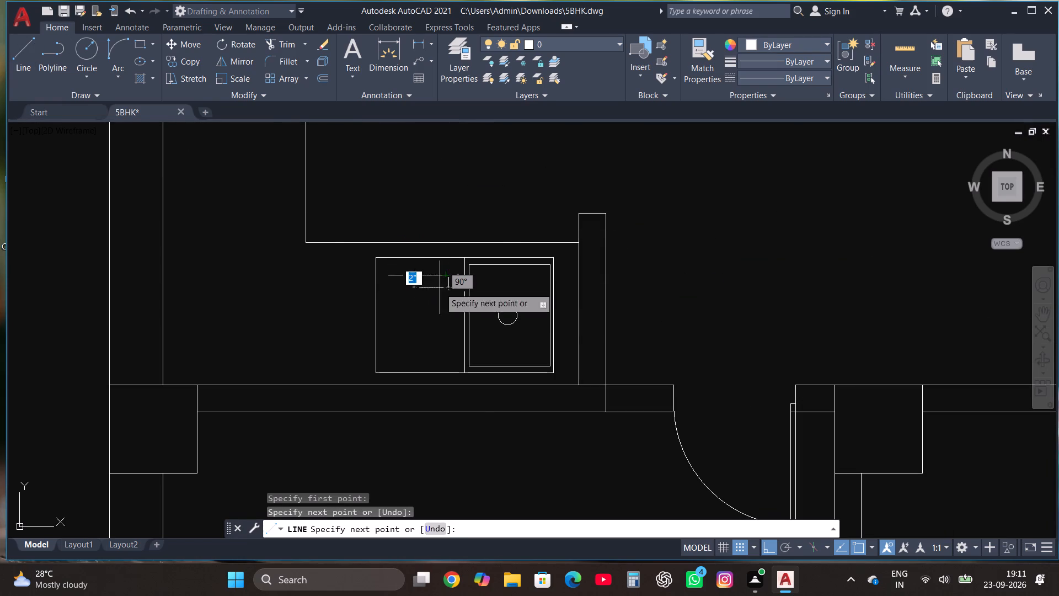
key(Escape)
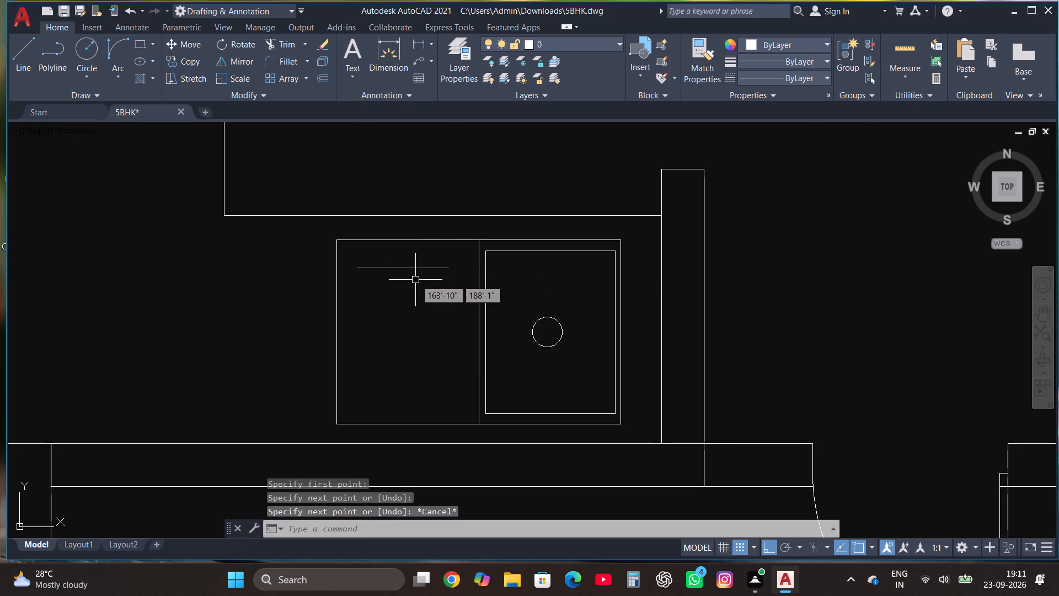
Copy the drainboard line downward five times at roughly even spacing with the Multiple option, filling the sink's left half.
click(414, 269)
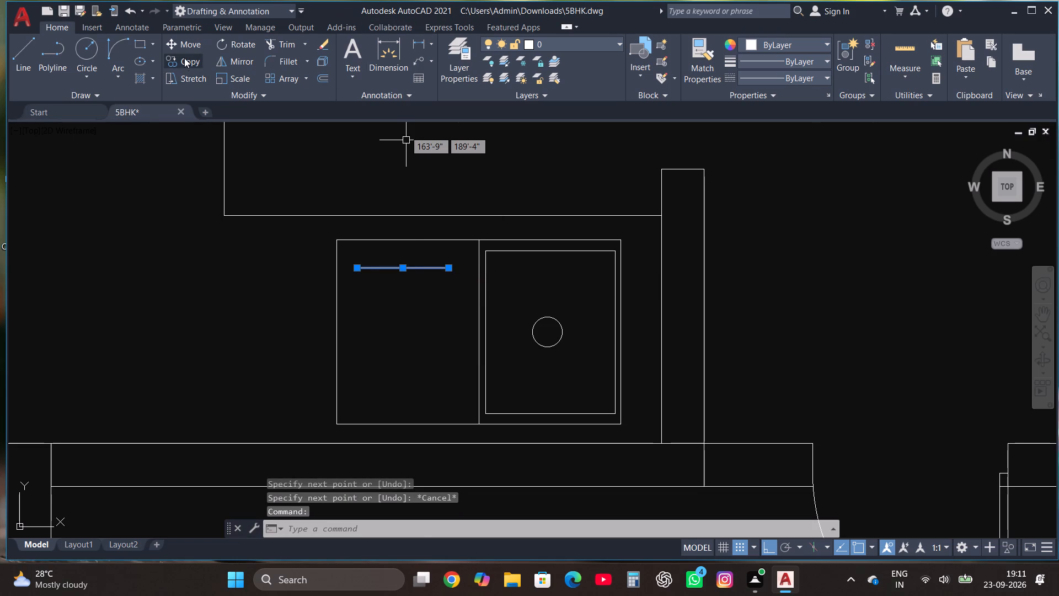
click(184, 58)
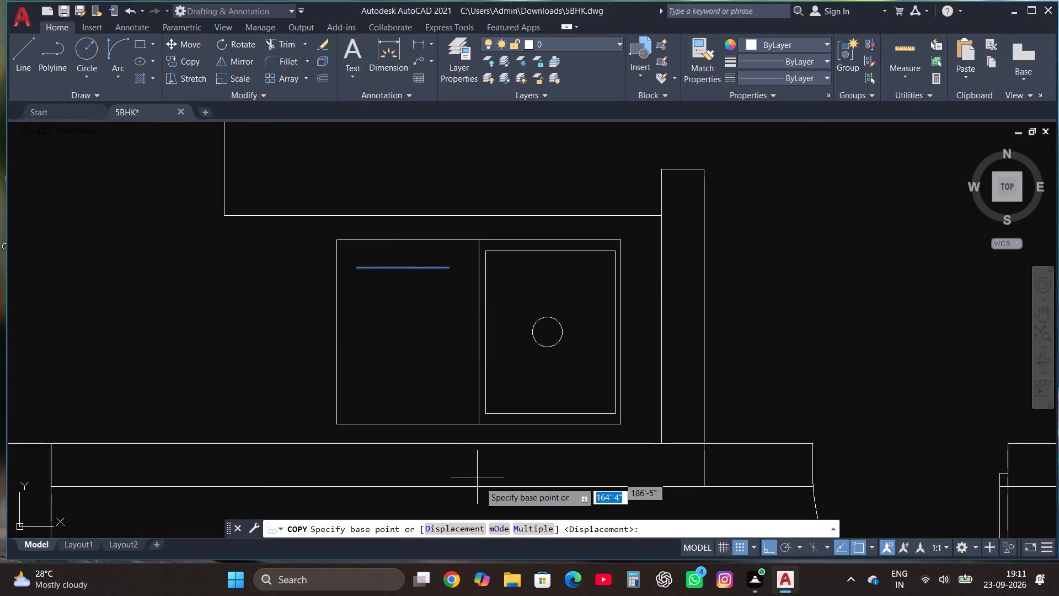
click(529, 526)
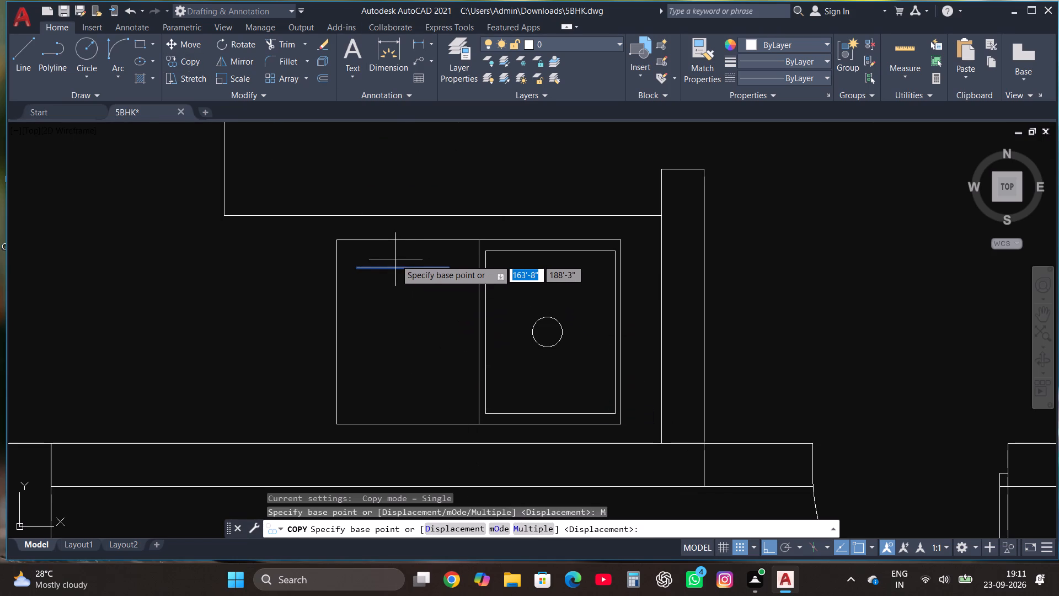
click(400, 270)
click(402, 294)
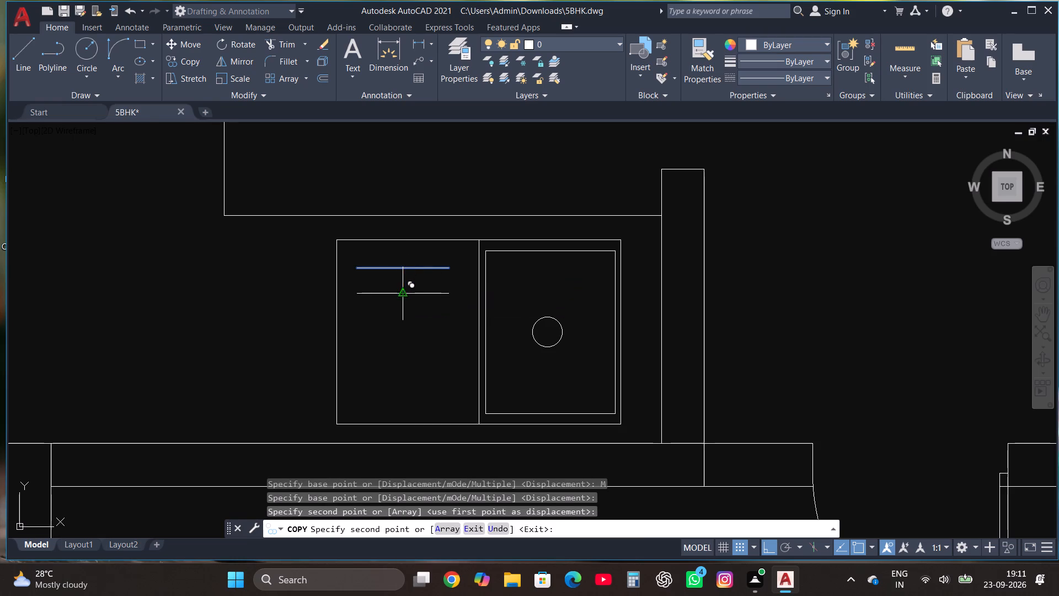
click(399, 321)
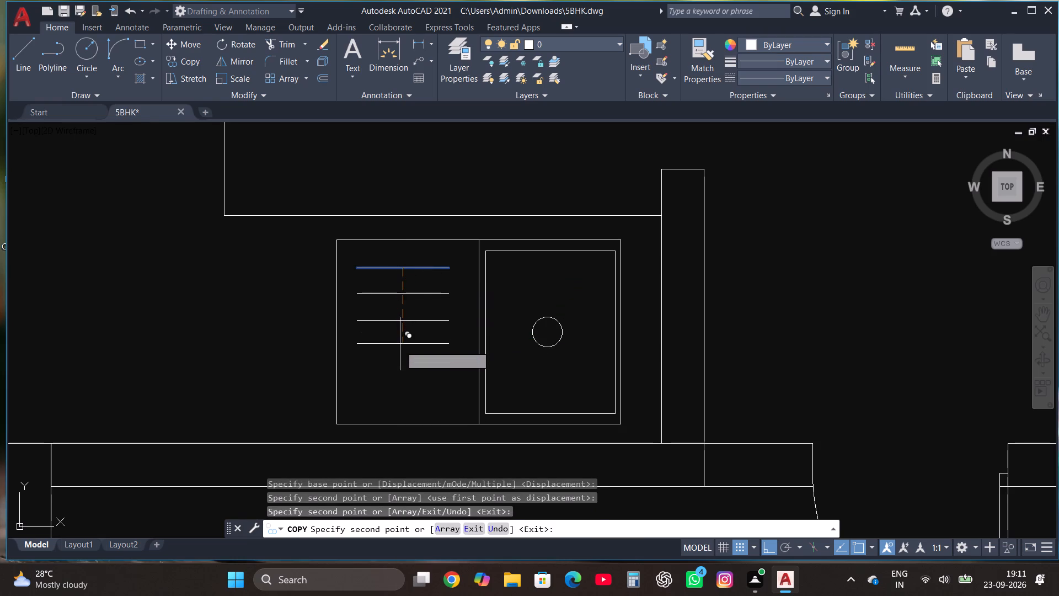
click(400, 347)
click(402, 374)
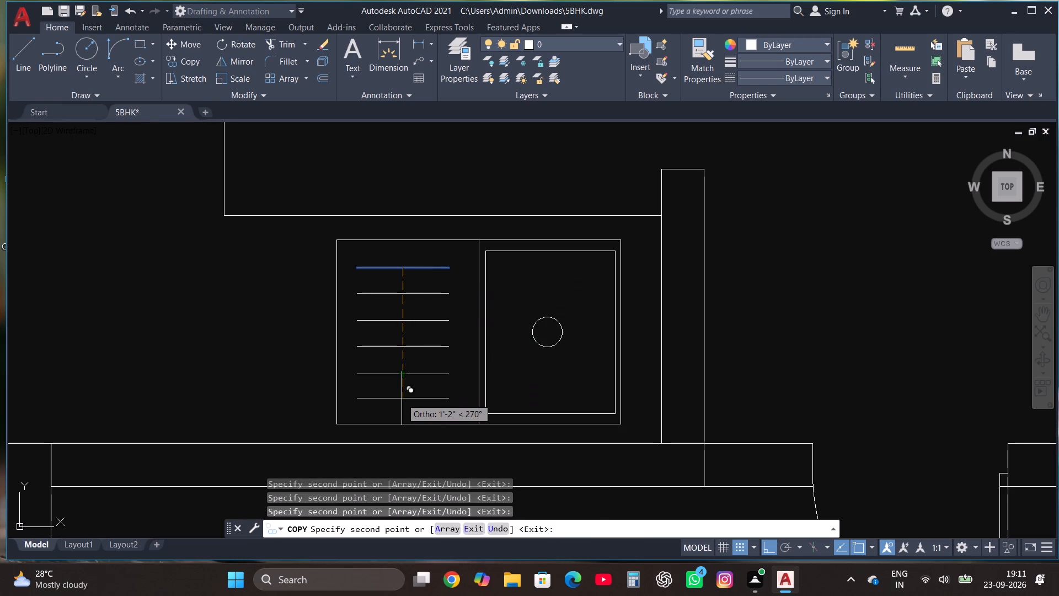
click(403, 403)
key(Escape)
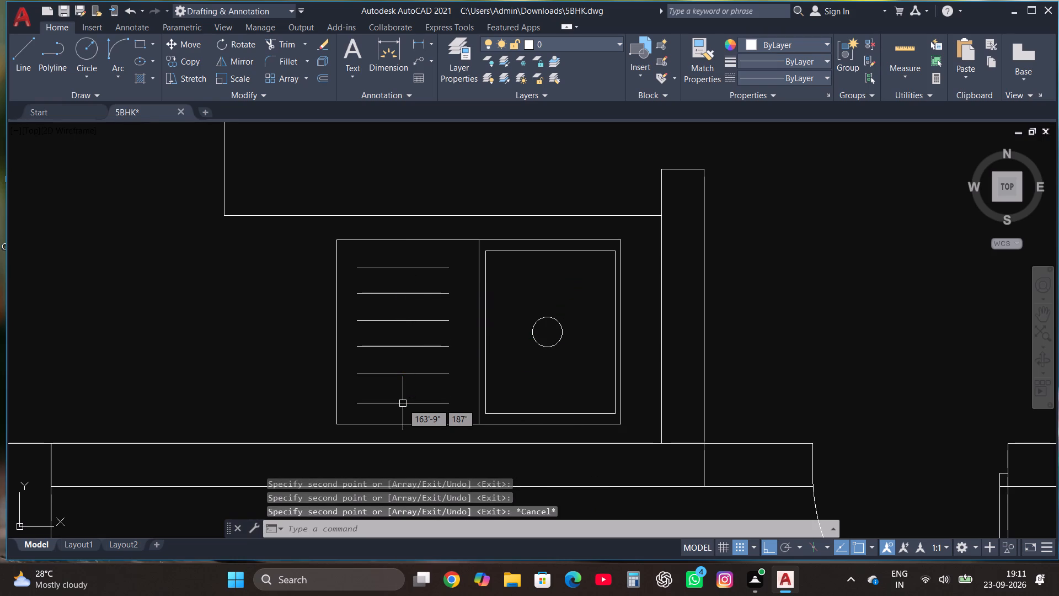
Draw a horizontal table rectangle in the middle of the open hall between the kitchen and the toilets.
scroll(359, 408, down, 3)
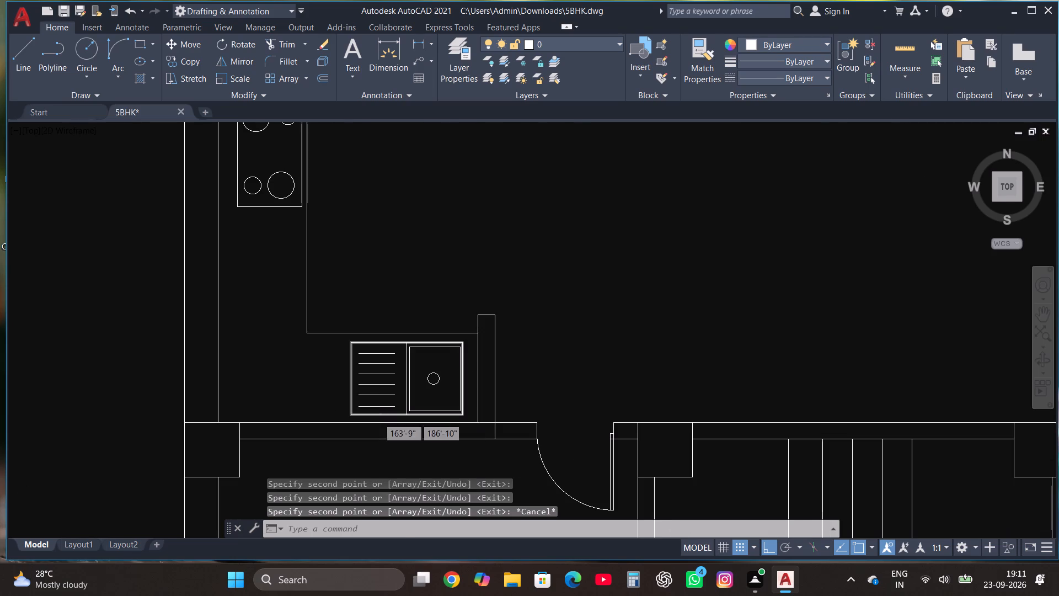
scroll(378, 418, down, 1)
scroll(390, 361, down, 1)
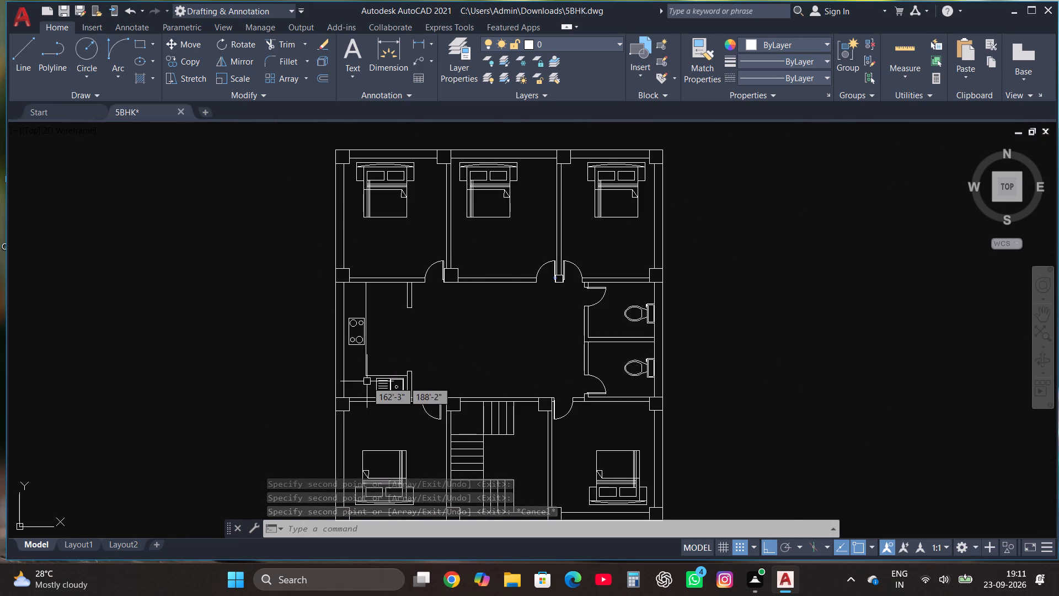
scroll(370, 382, down, 1)
scroll(479, 358, up, 3)
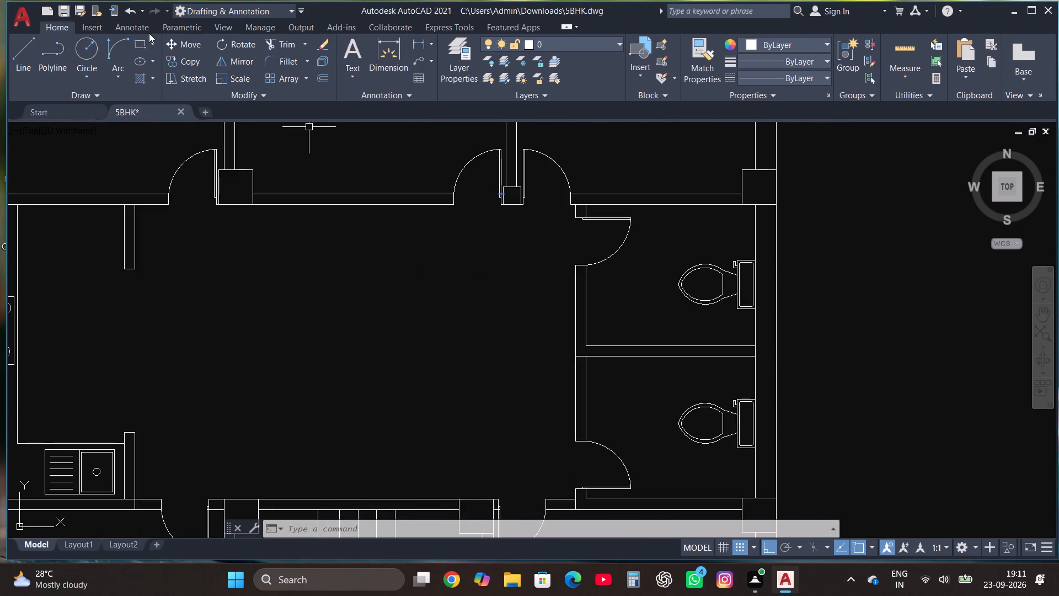
click(135, 44)
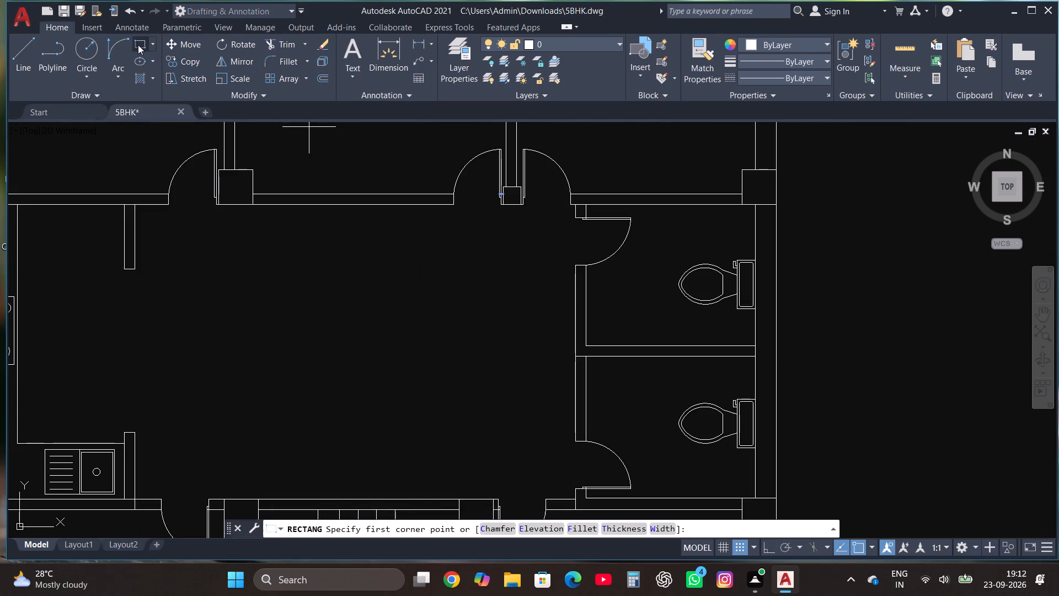
click(289, 326)
click(429, 391)
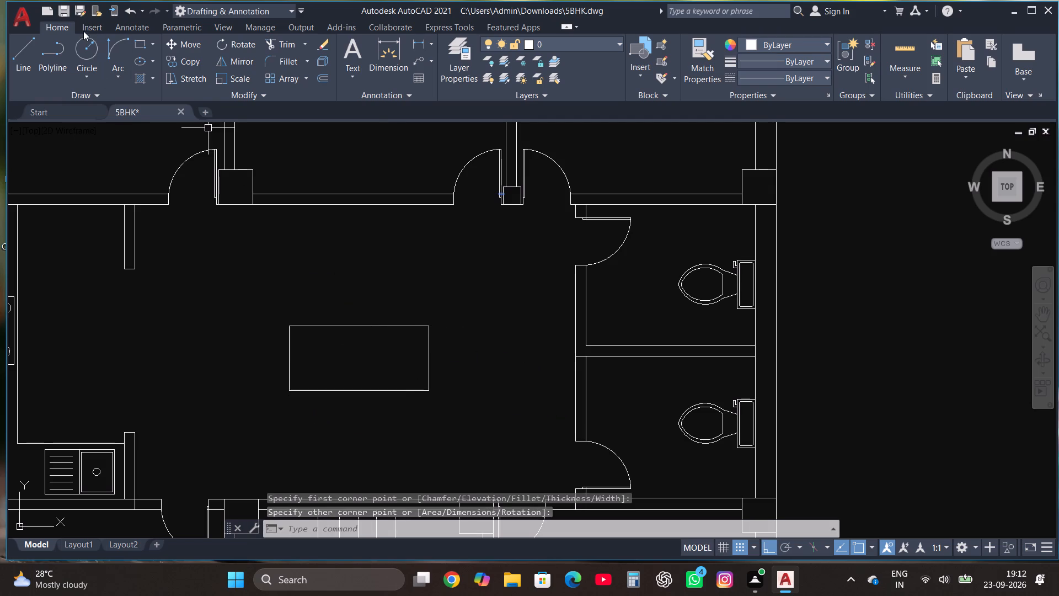
Draw a chair rectangle about 1' by 1' standing on the table's upper edge near its left corner.
click(136, 43)
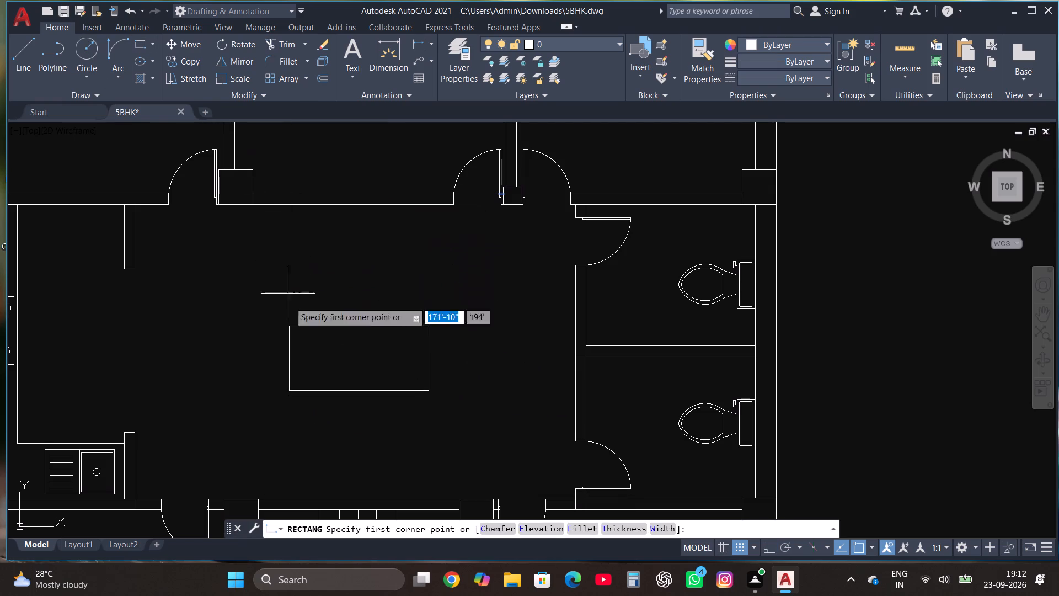
scroll(295, 328, up, 2)
click(301, 322)
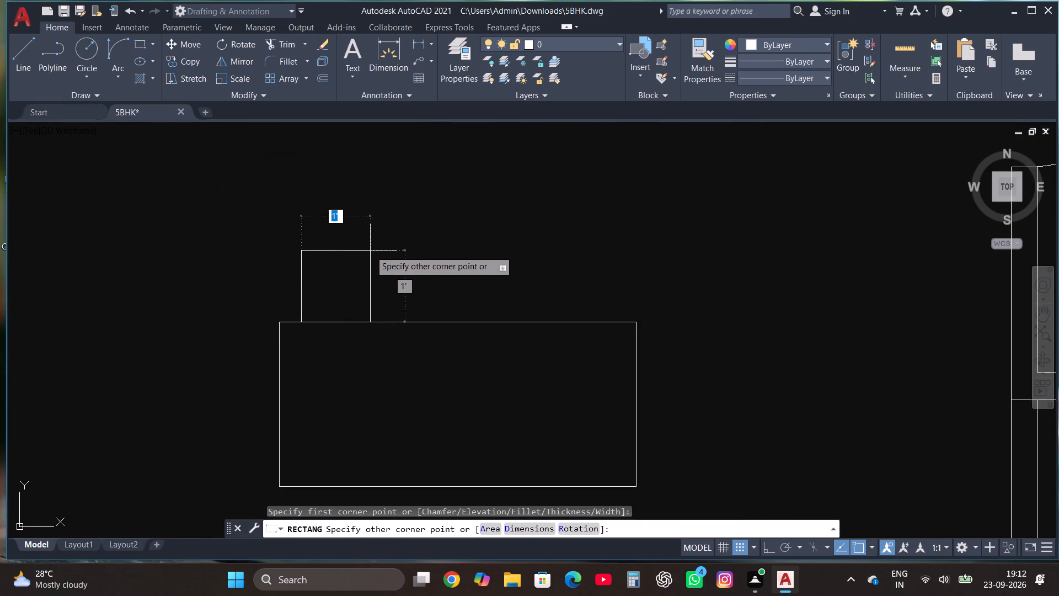
click(369, 247)
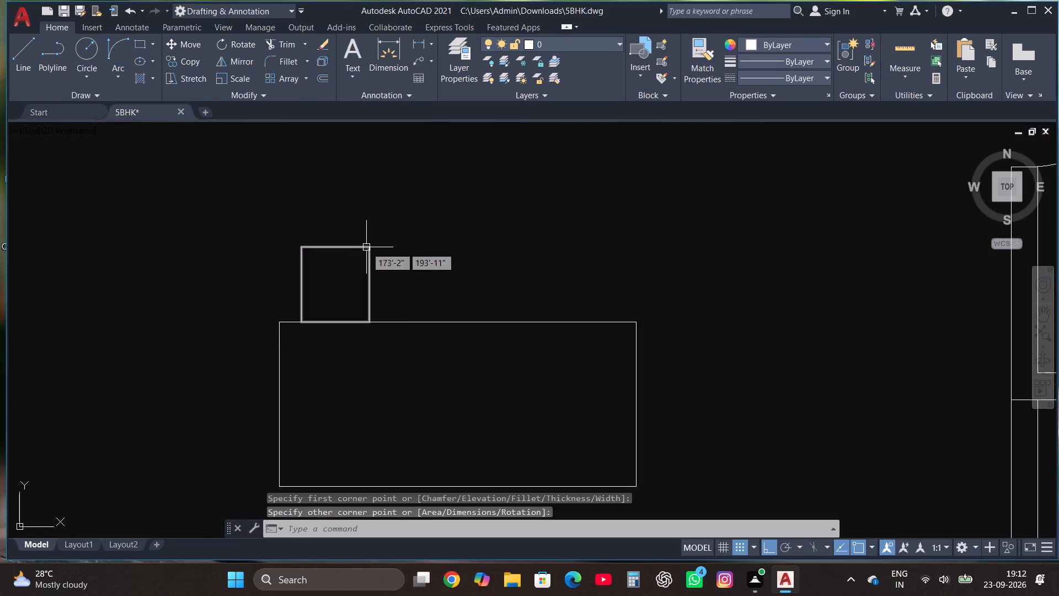
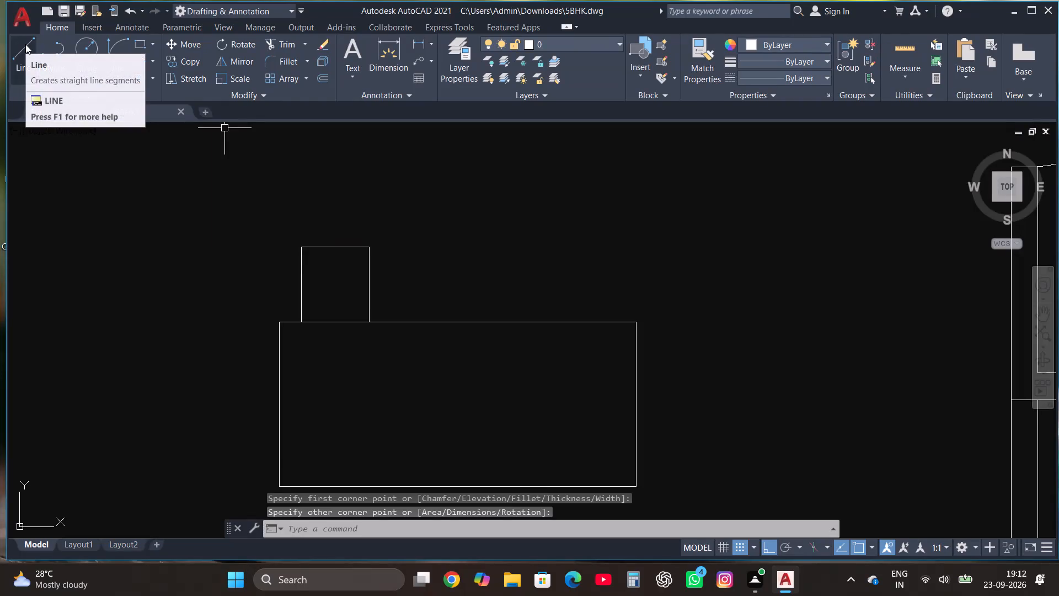
Draw a rectangle about 1'-1" wide around the small chair rectangle, starting from the table's top edge.
click(140, 45)
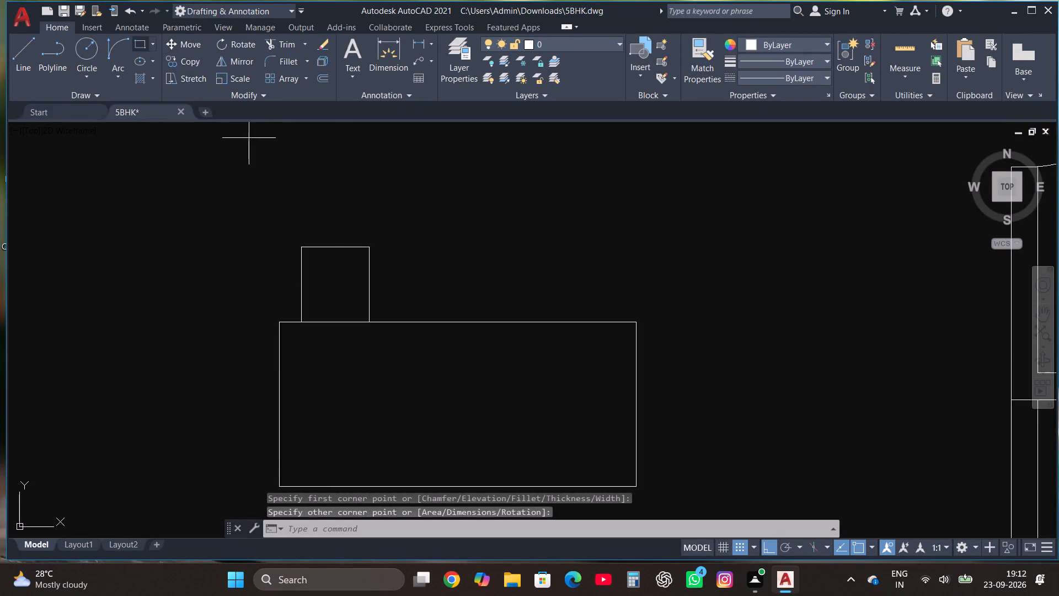
scroll(328, 317, up, 2)
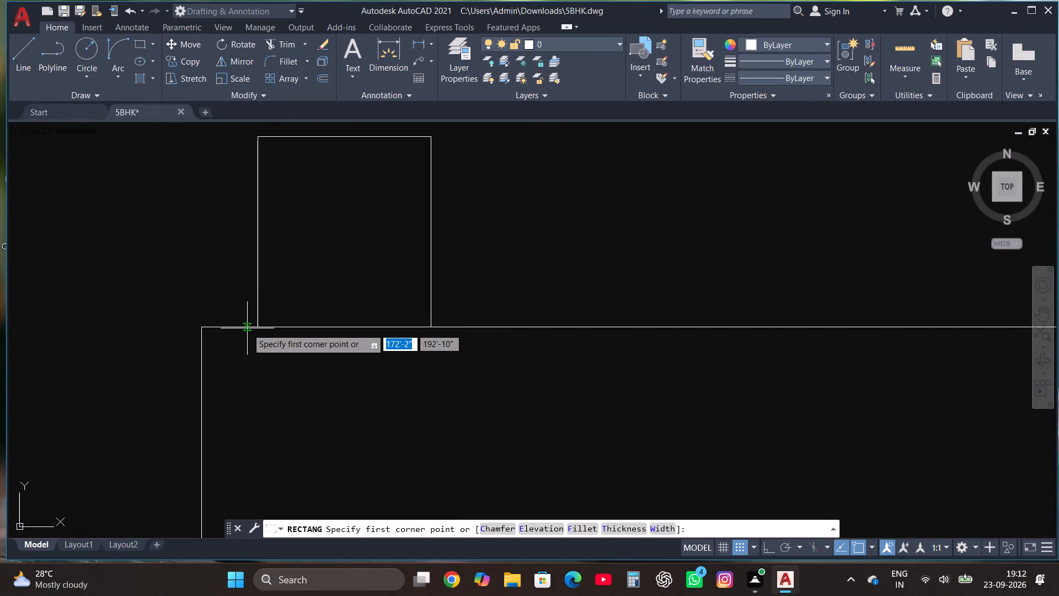
click(247, 328)
scroll(263, 316, down, 2)
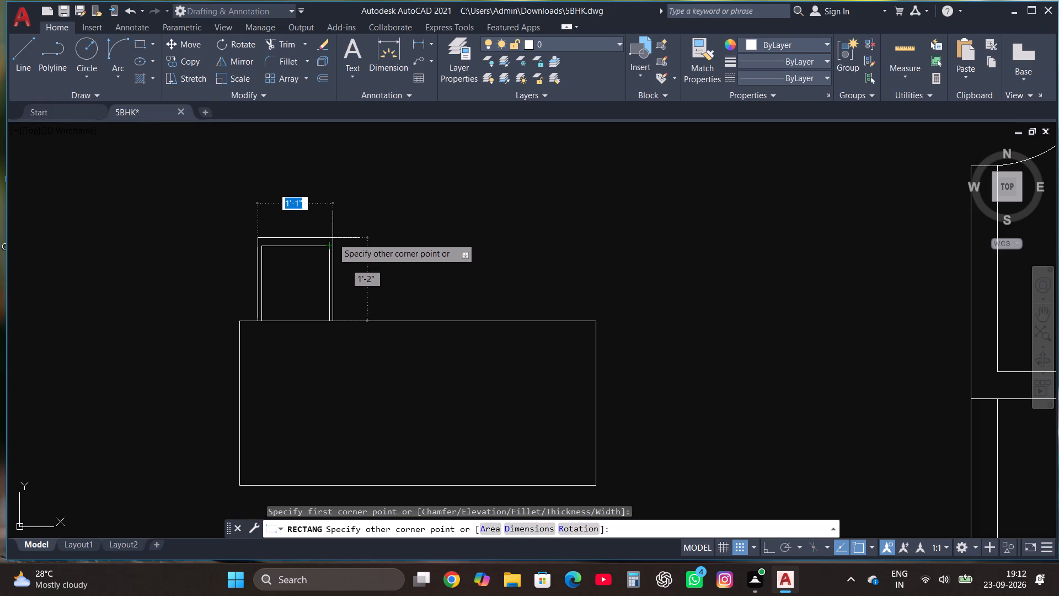
scroll(333, 238, up, 2)
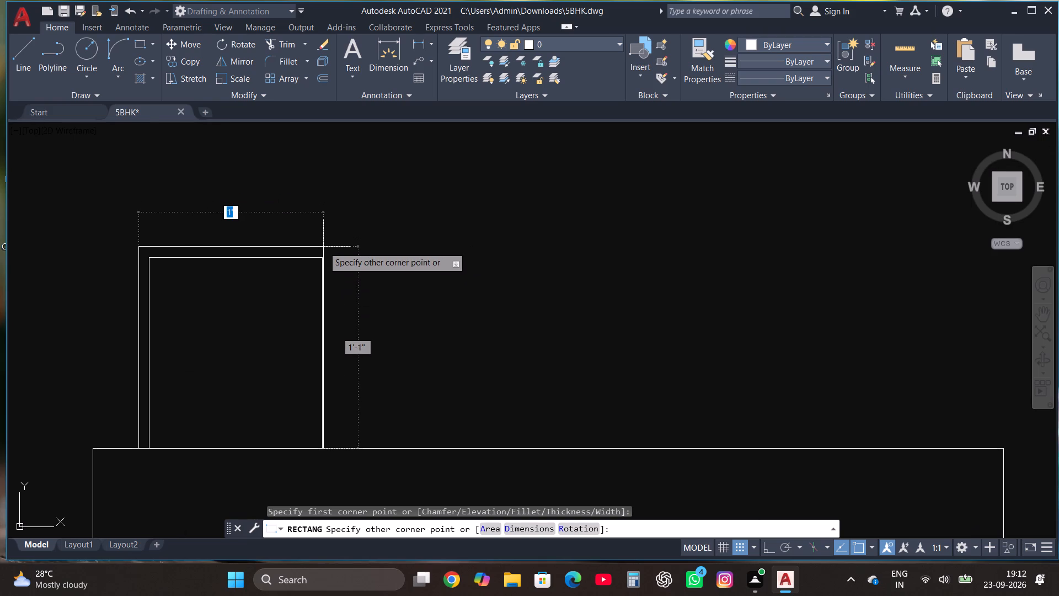
click(334, 244)
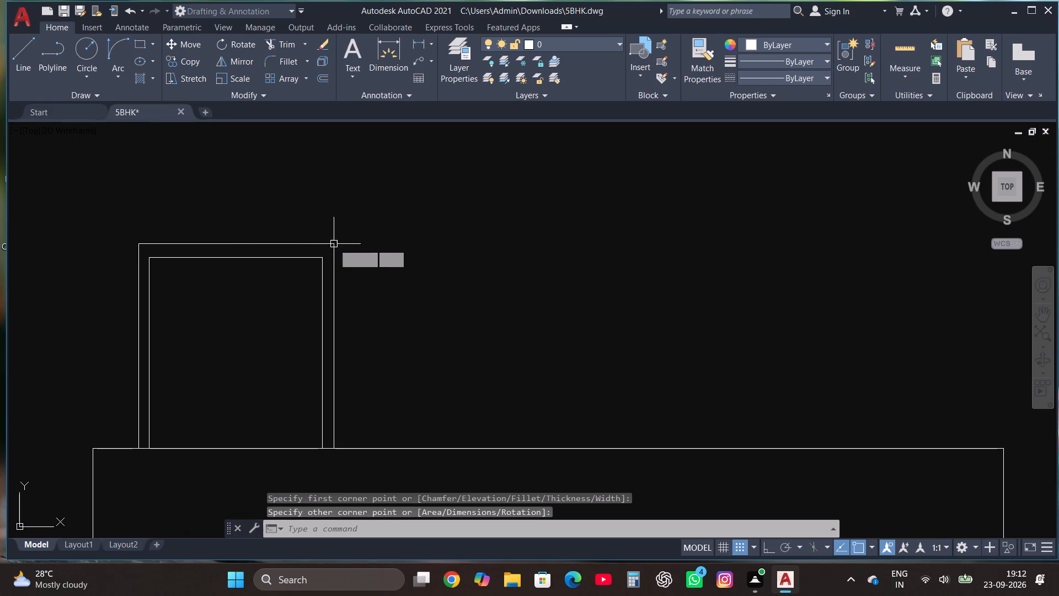
Copy the double-outlined chair twice along the table's top edge: near its right end and about 1'-9" from the original.
scroll(342, 216, down, 2)
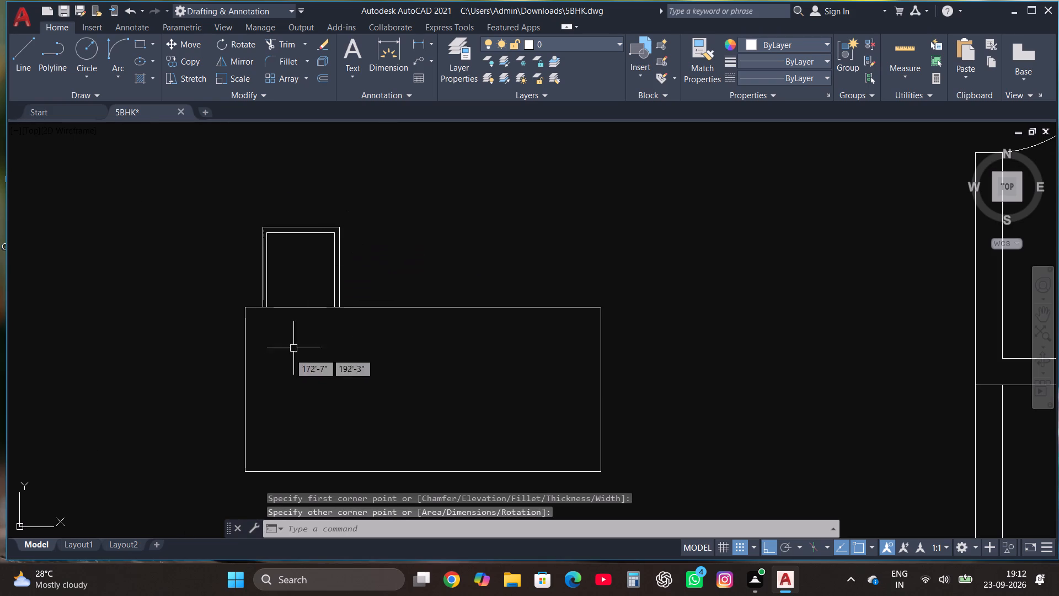
click(252, 328)
click(360, 200)
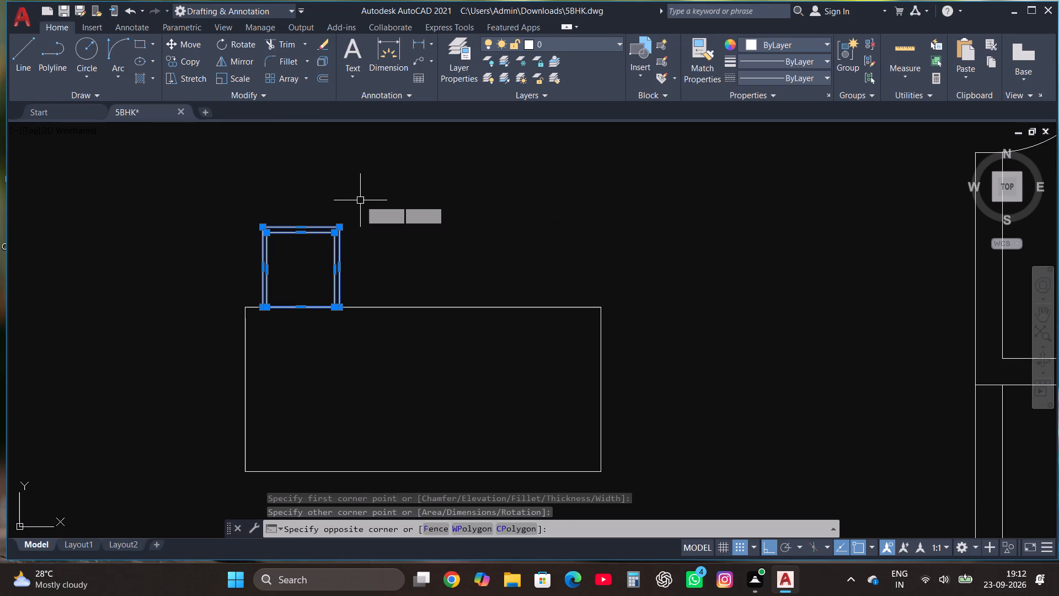
click(195, 61)
click(535, 522)
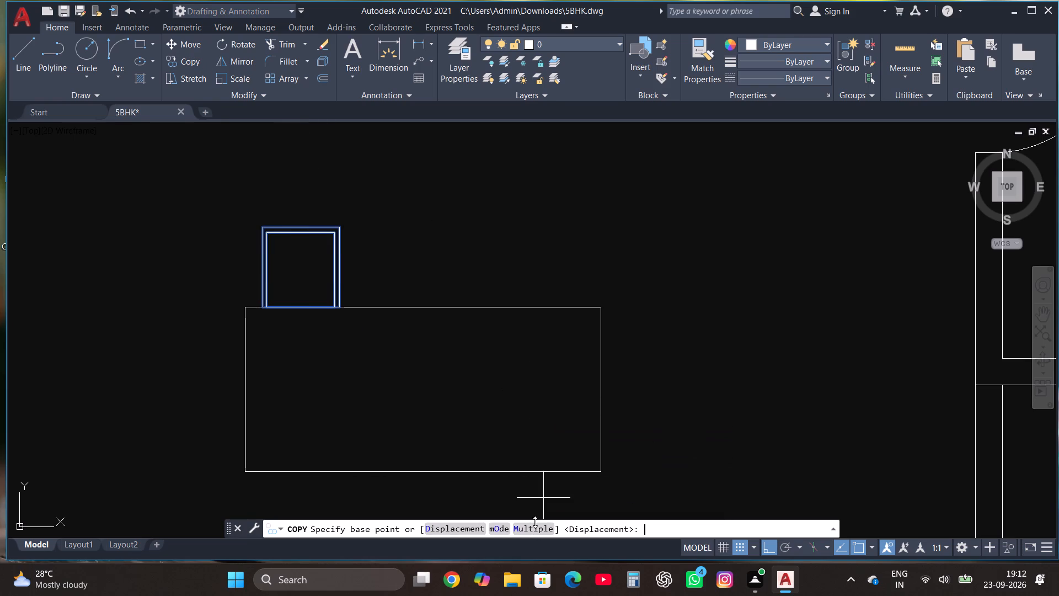
click(531, 530)
scroll(360, 324, up, 2)
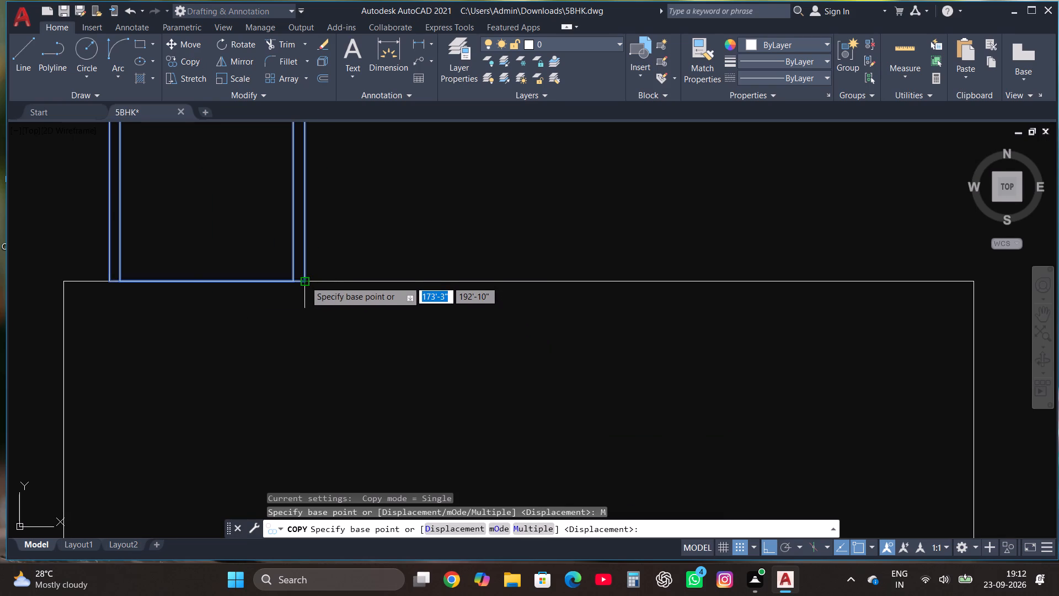
click(305, 281)
scroll(305, 281, down, 1)
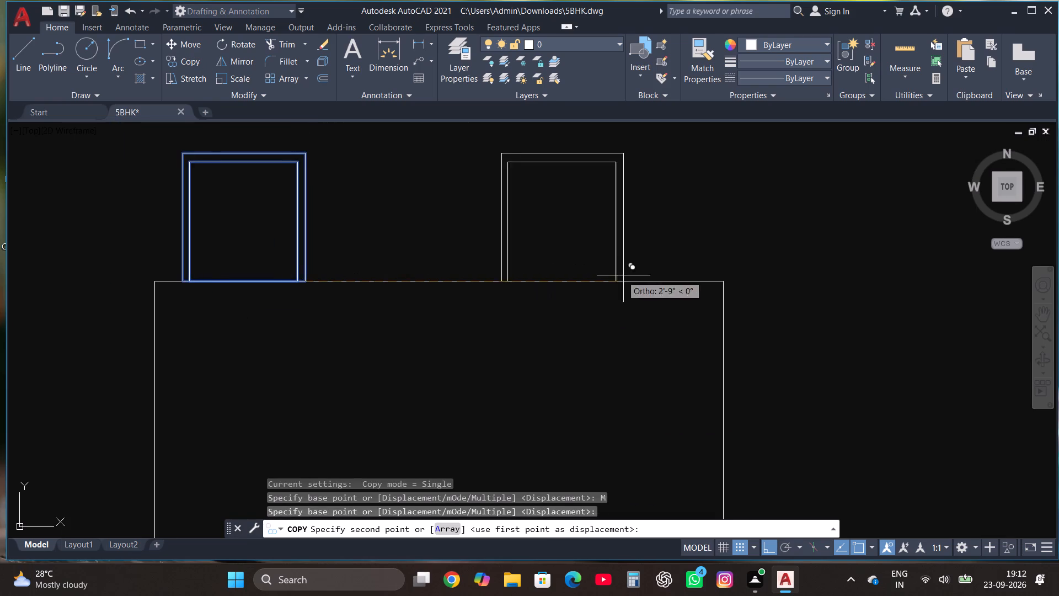
click(699, 279)
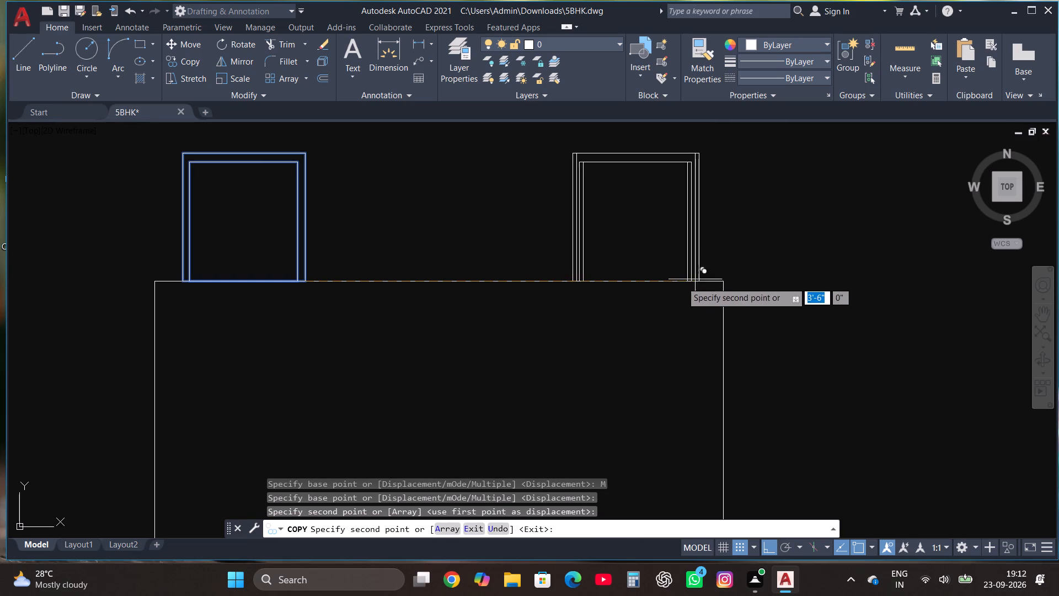
click(505, 284)
key(Escape)
Mirror the three chairs across a horizontal line through the table, keeping the originals.
scroll(446, 374, down, 1)
click(184, 354)
click(729, 183)
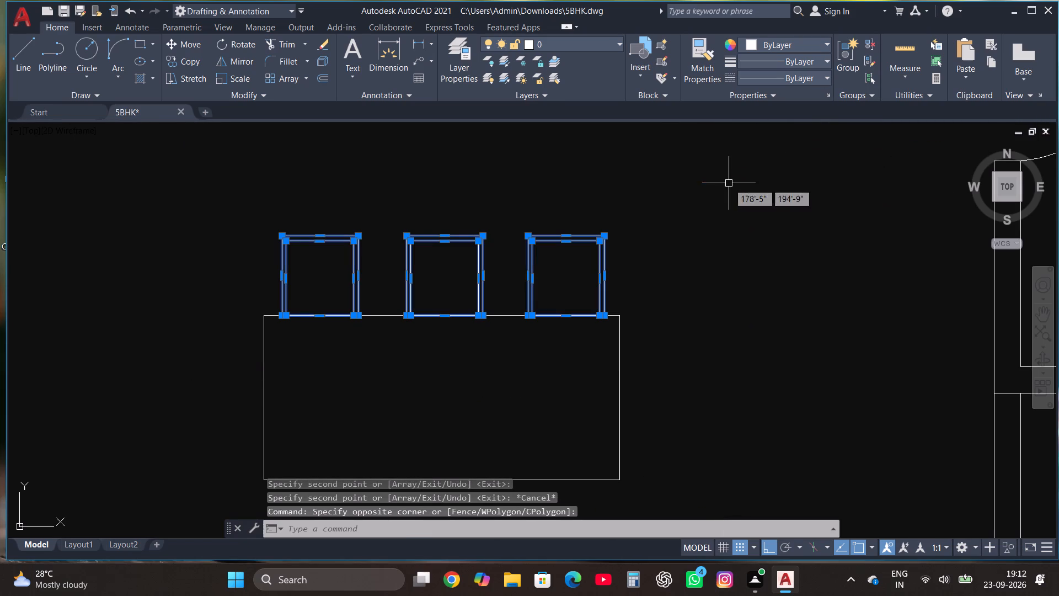
click(250, 57)
scroll(451, 361, down, 1)
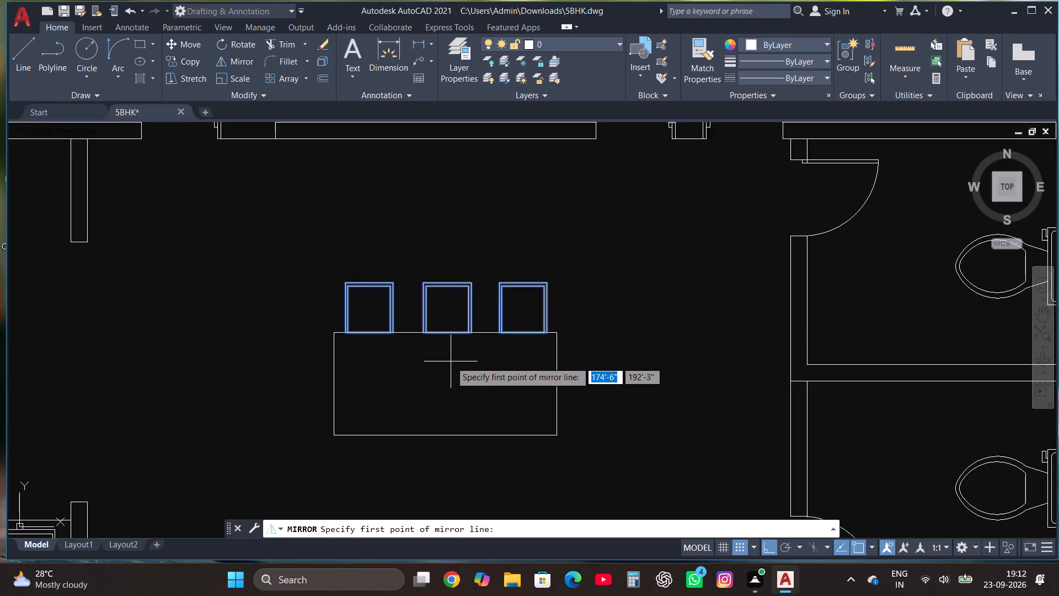
scroll(451, 363, down, 1)
click(443, 376)
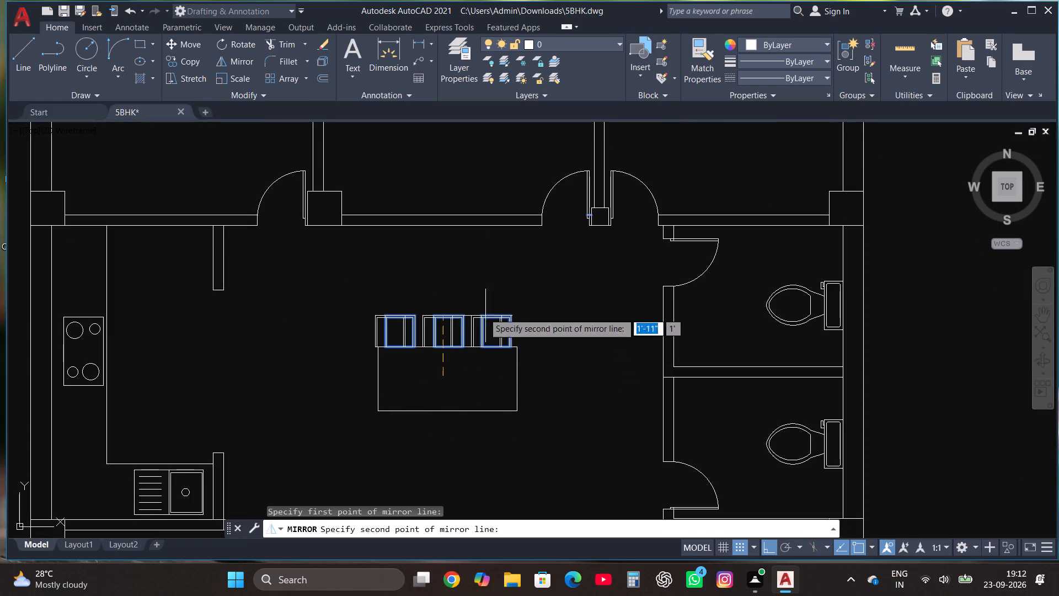
click(344, 343)
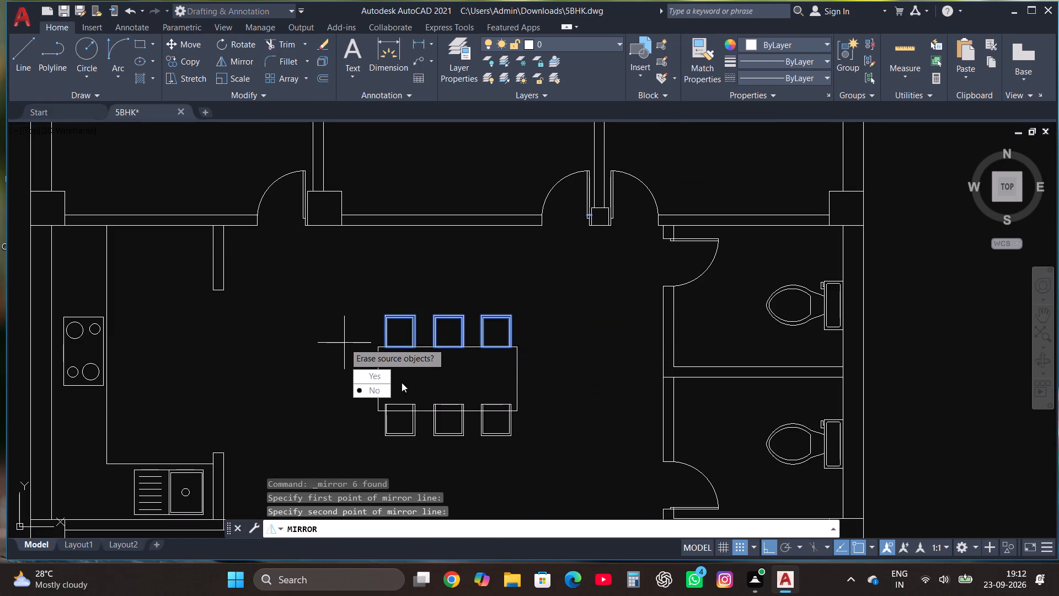
drag(382, 392, 344, 343)
Move the three mirrored chairs down so their inner edges meet the table's bottom edge.
scroll(377, 455, up, 2)
click(372, 450)
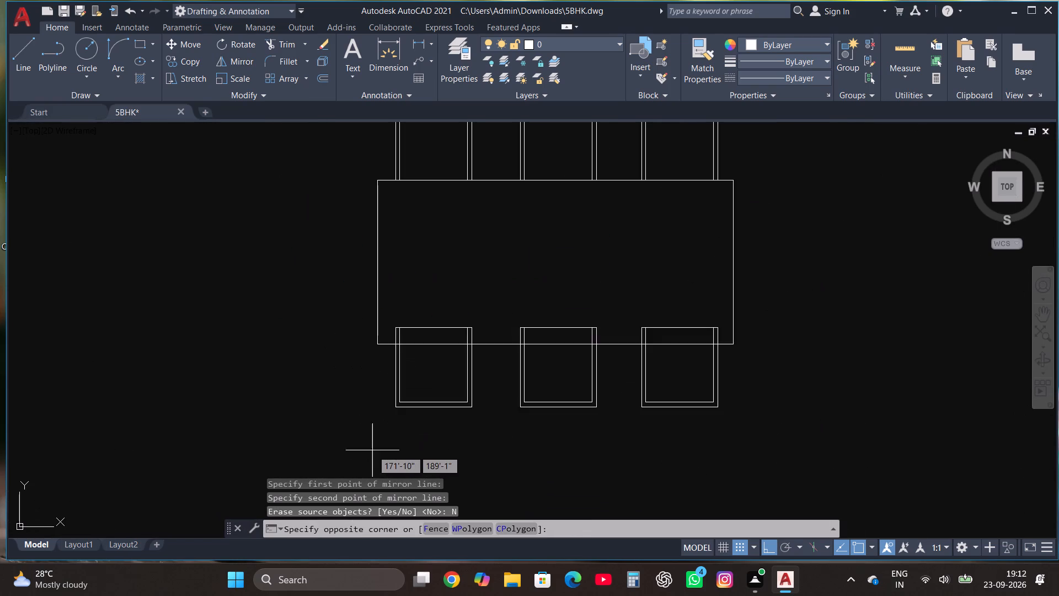
click(775, 274)
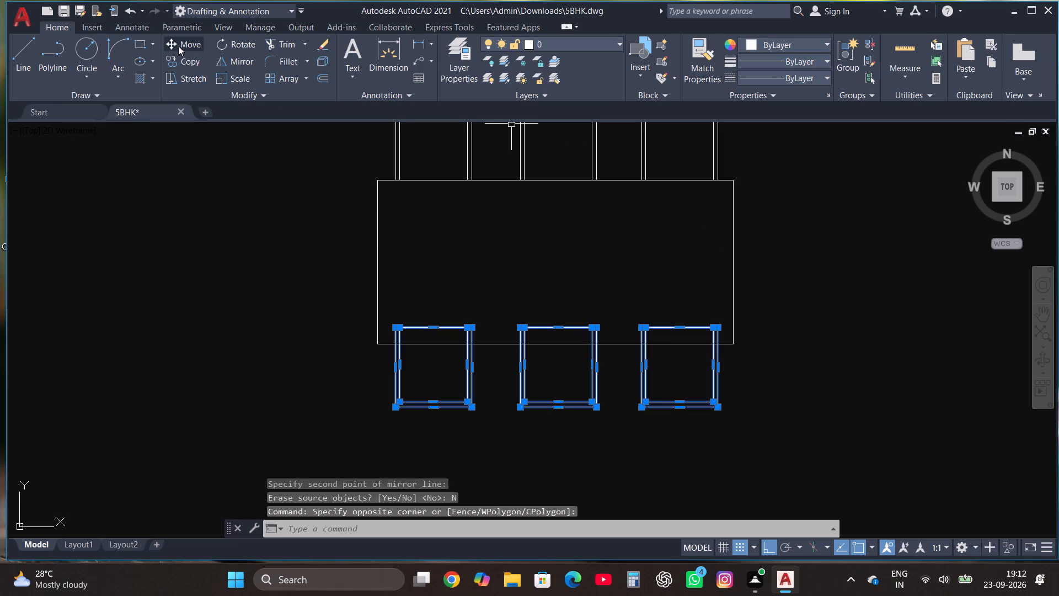
click(181, 46)
scroll(402, 338, up, 2)
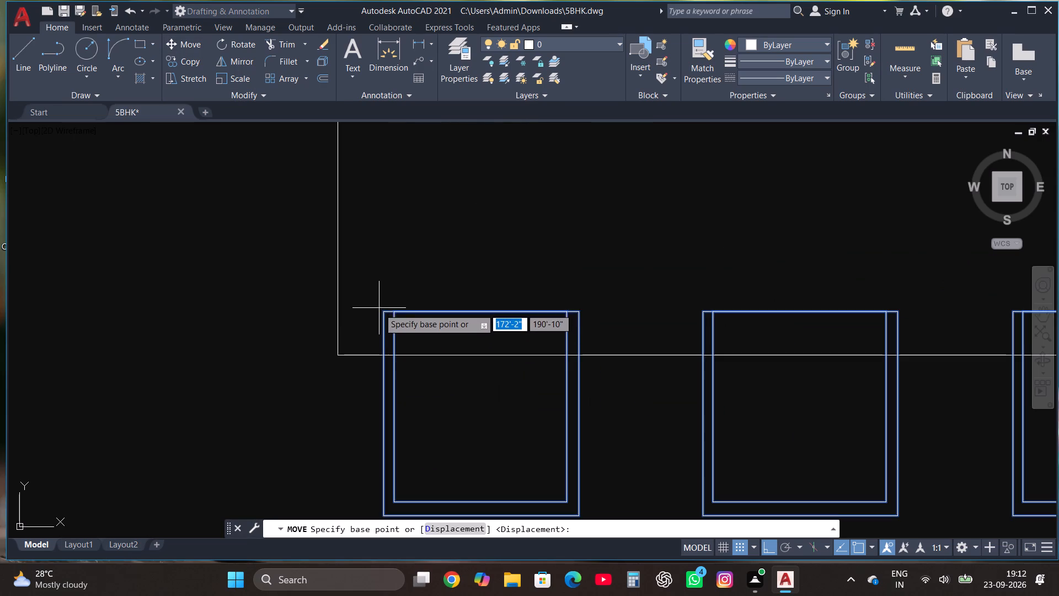
click(381, 311)
click(383, 359)
scroll(376, 371, down, 5)
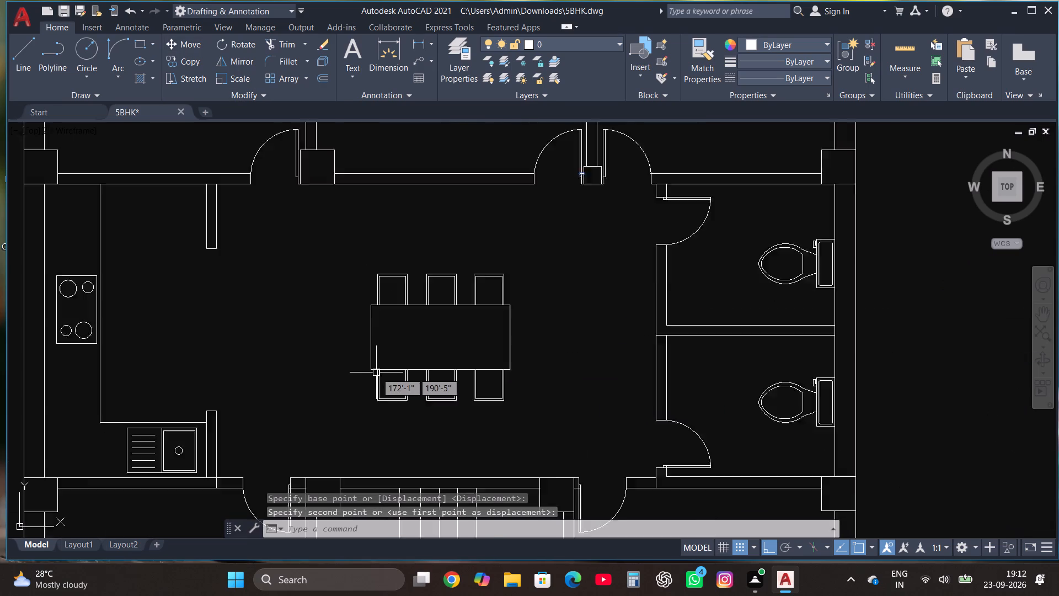
Copy the rightmost upper chair into the open space to the right of the table.
scroll(432, 324, up, 4)
click(438, 384)
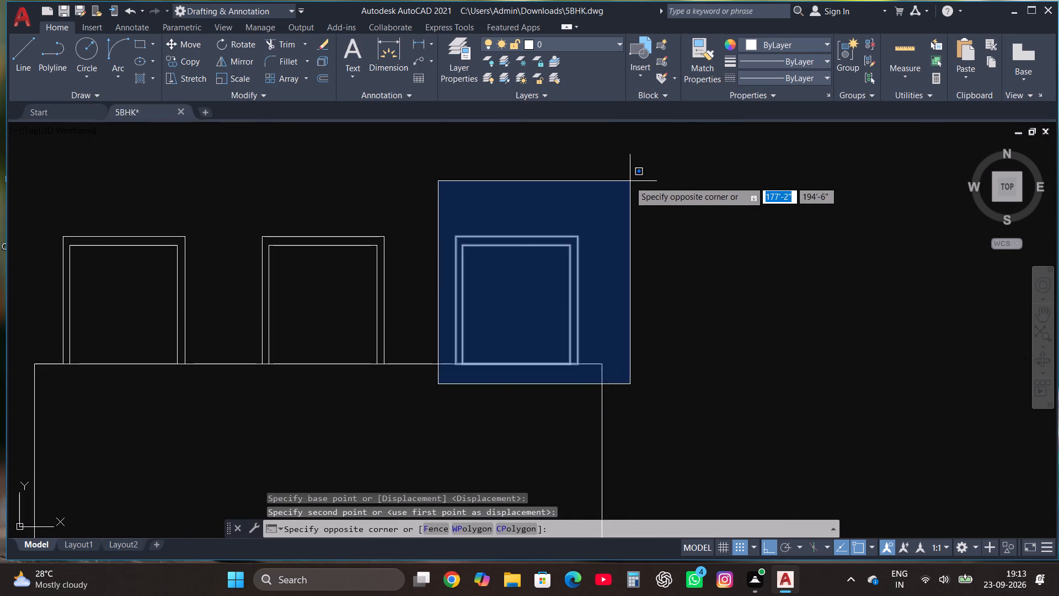
click(625, 188)
click(178, 65)
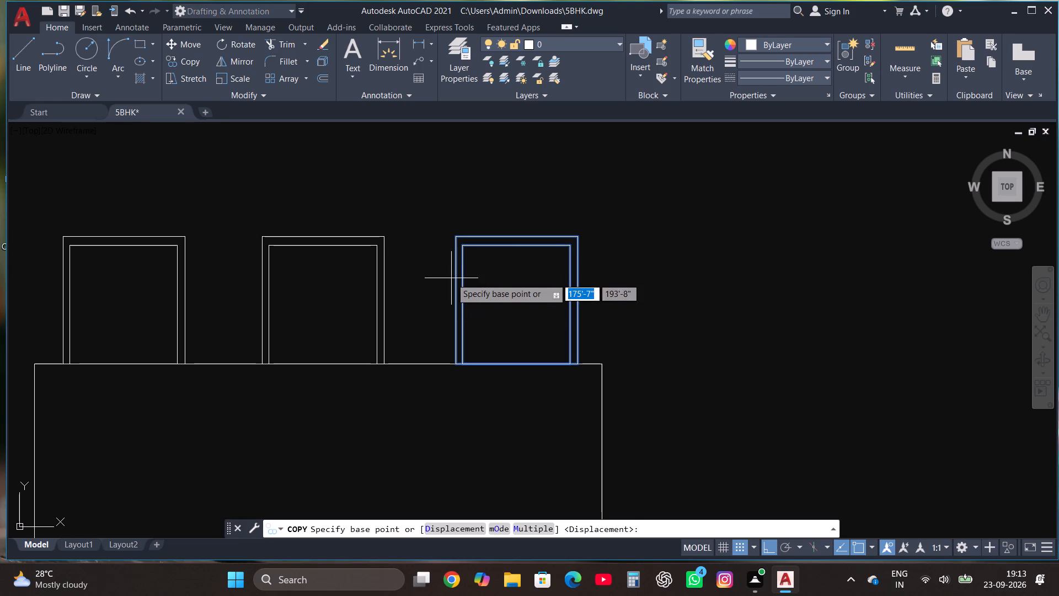
click(451, 278)
scroll(451, 279, down, 2)
scroll(591, 289, up, 2)
click(533, 297)
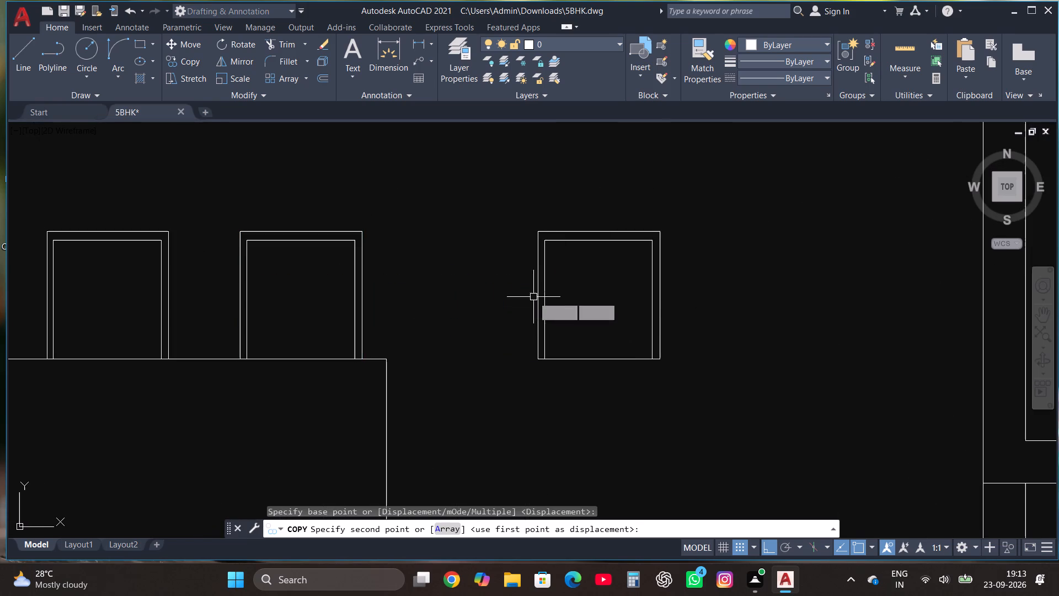
Rotate the copied chair to 270° so its open side faces the table.
click(493, 406)
click(664, 207)
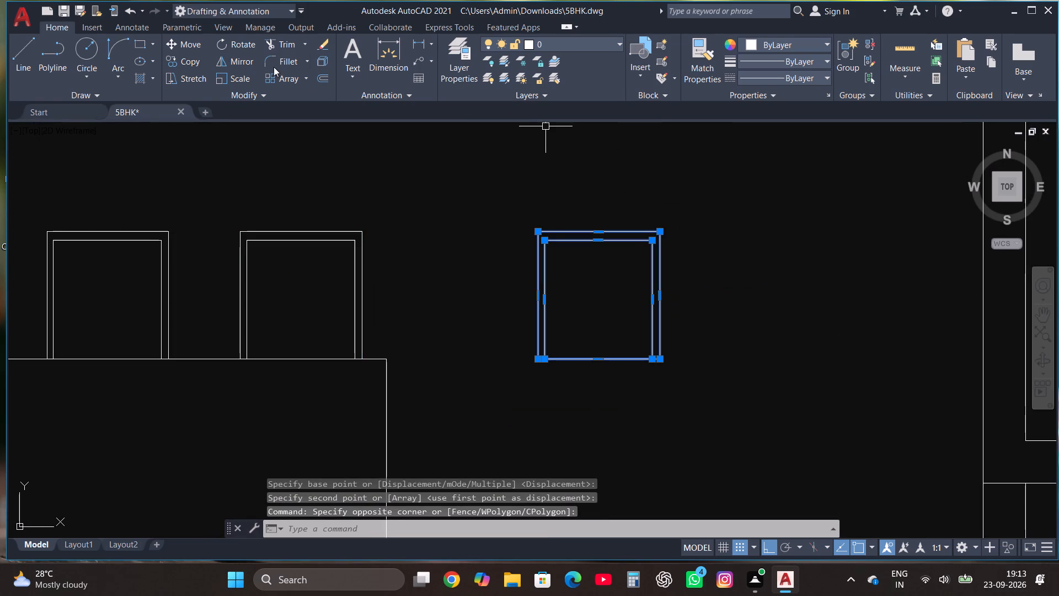
click(240, 46)
click(619, 323)
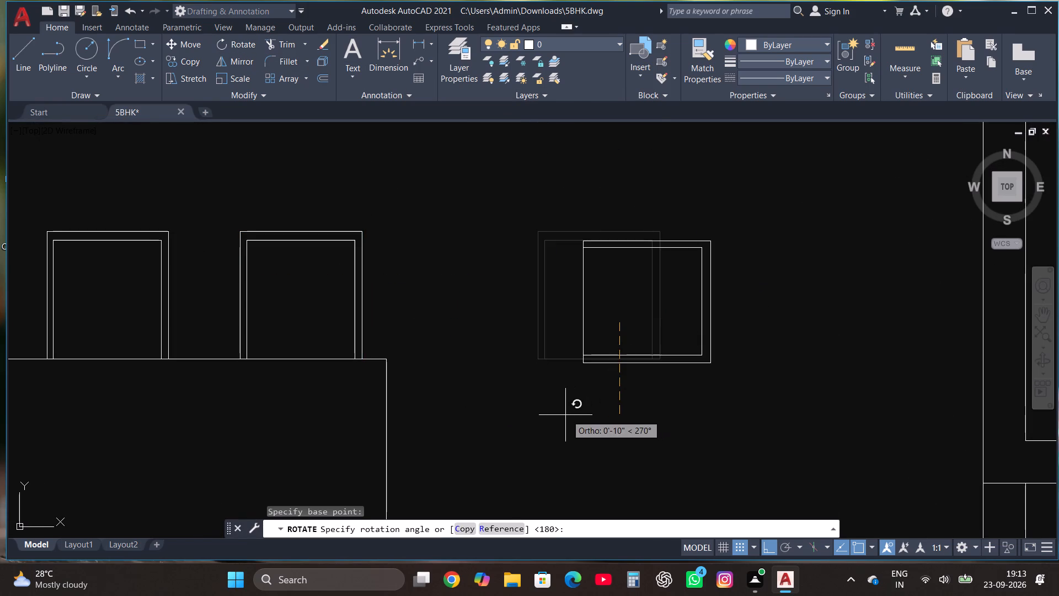
double_click(565, 415)
Move the rotated chair against the table's right edge, with Ortho off.
click(490, 430)
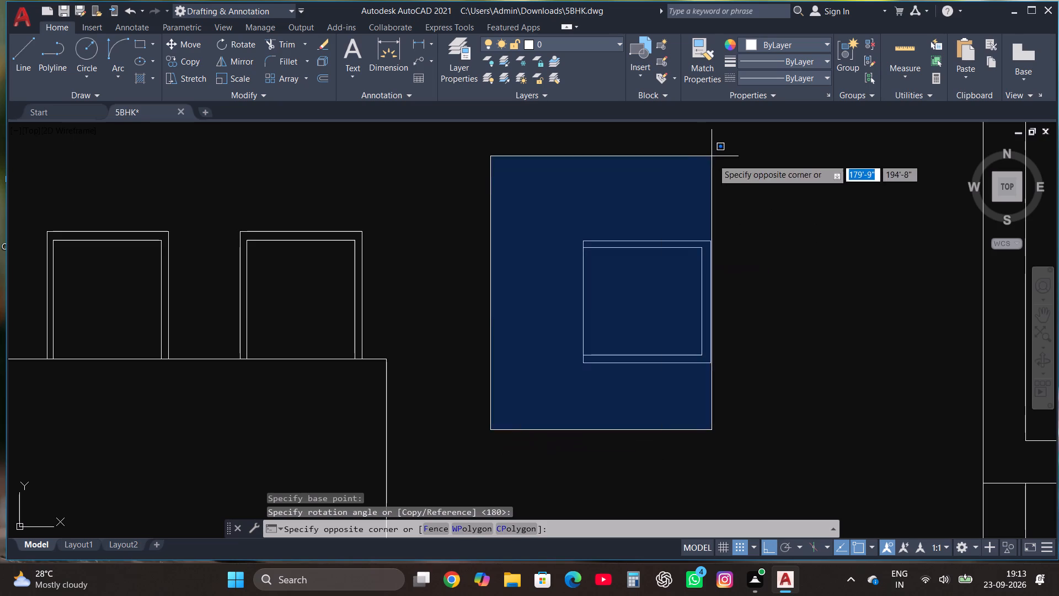
click(726, 195)
click(182, 37)
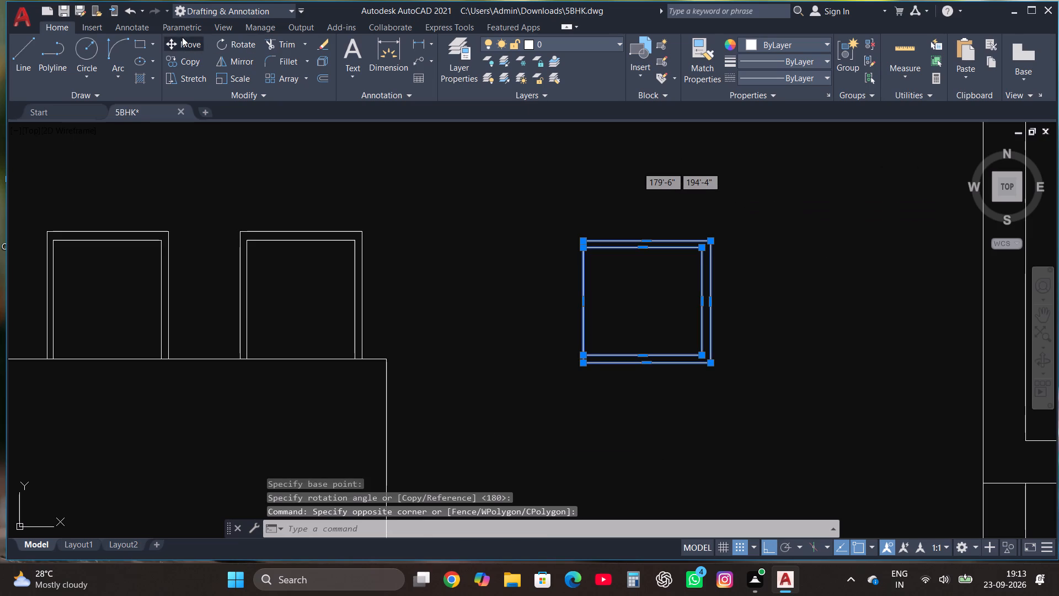
click(583, 238)
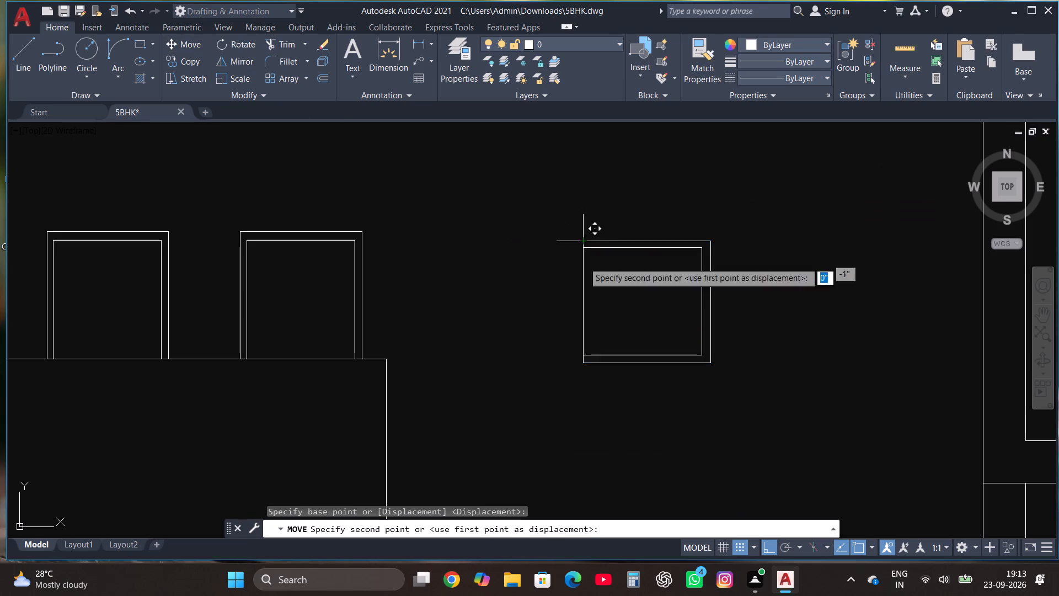
key(F8)
scroll(577, 280, down, 2)
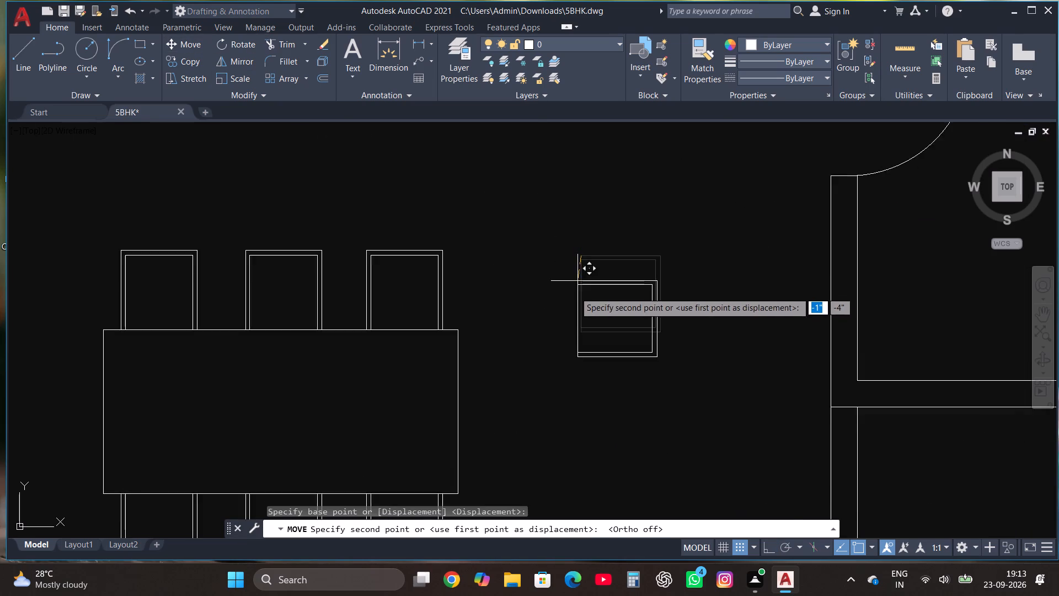
scroll(520, 335, up, 1)
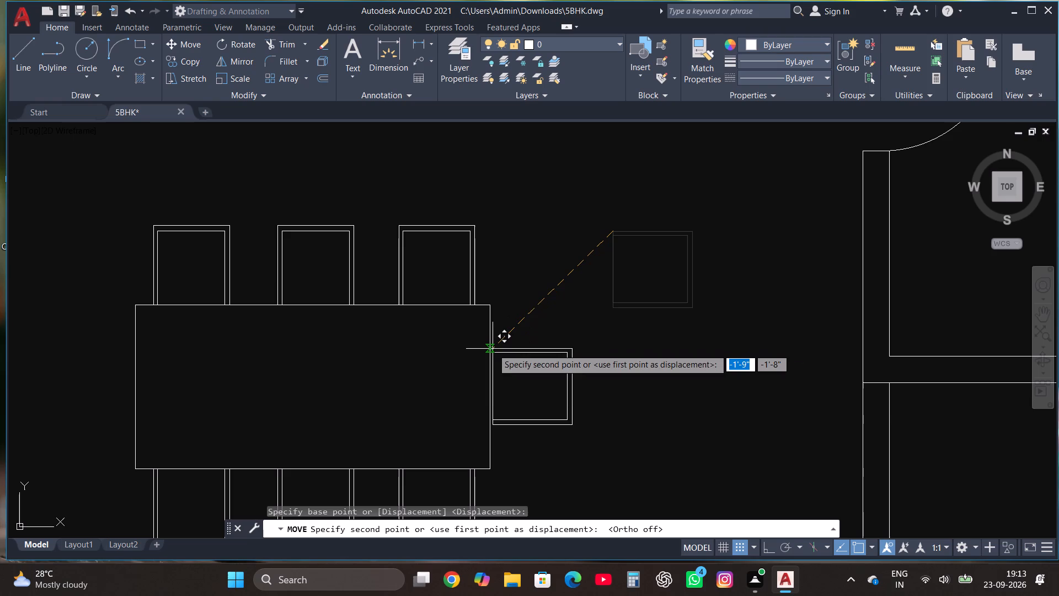
click(489, 351)
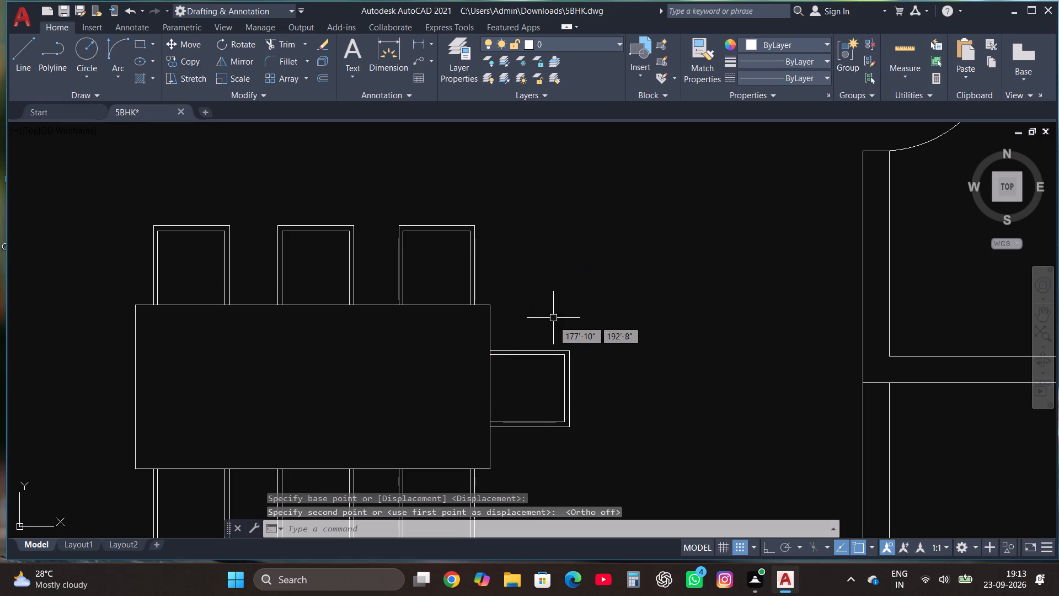
Mirror the right-end chair across a vertical line through the table with Ortho on, keeping the original.
click(472, 451)
click(598, 317)
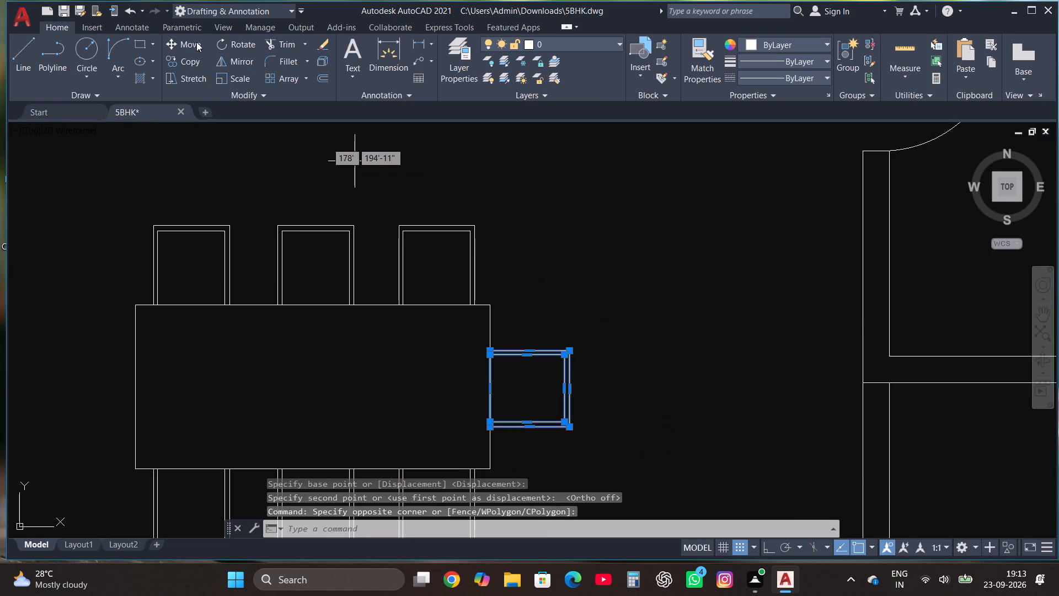
click(237, 62)
scroll(549, 91, down, 1)
scroll(335, 360, down, 2)
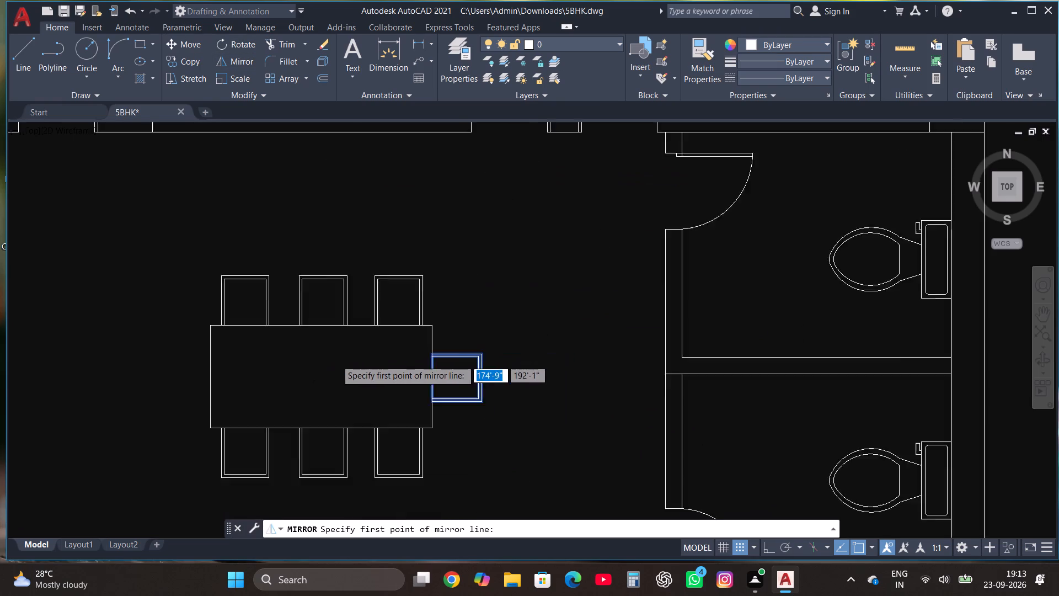
click(325, 368)
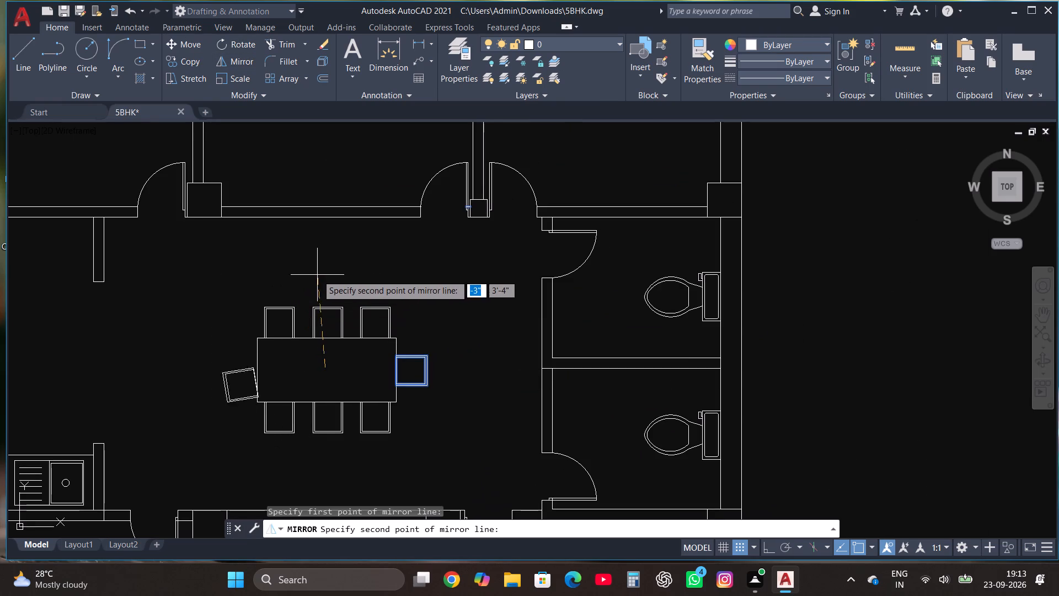
key(F8)
click(322, 273)
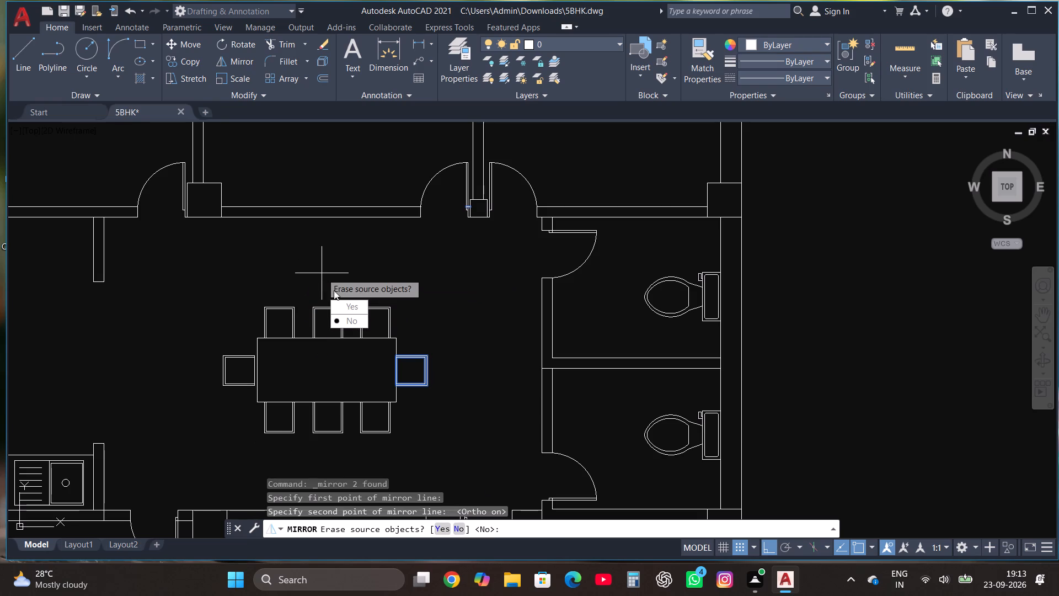
drag(358, 320, 322, 273)
Move the mirrored chair so its open side sits against the table's left edge.
scroll(395, 258, down, 2)
scroll(336, 299, up, 3)
scroll(299, 334, up, 2)
click(280, 348)
click(462, 195)
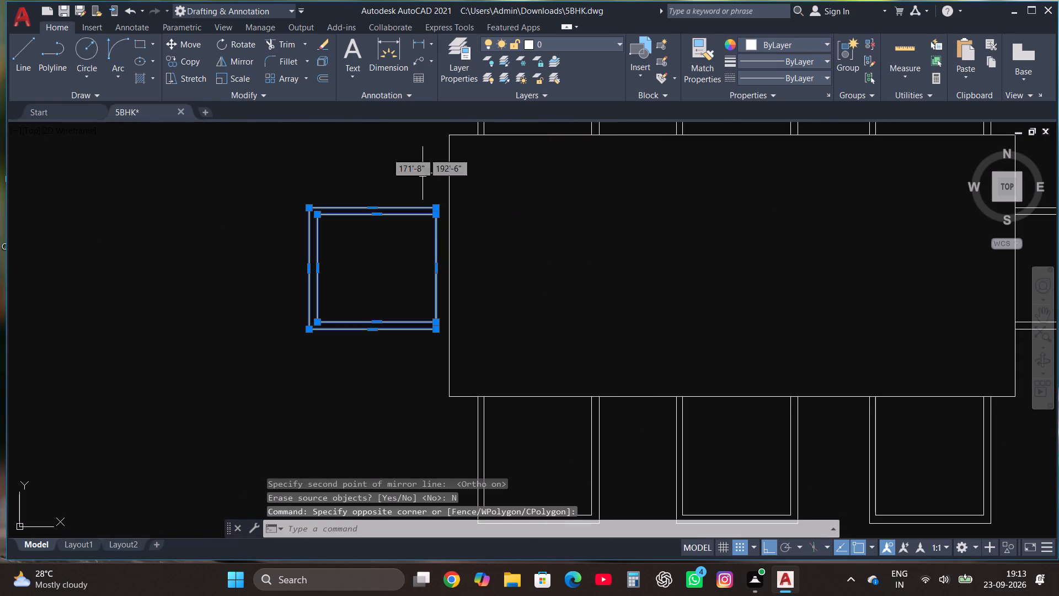
click(197, 44)
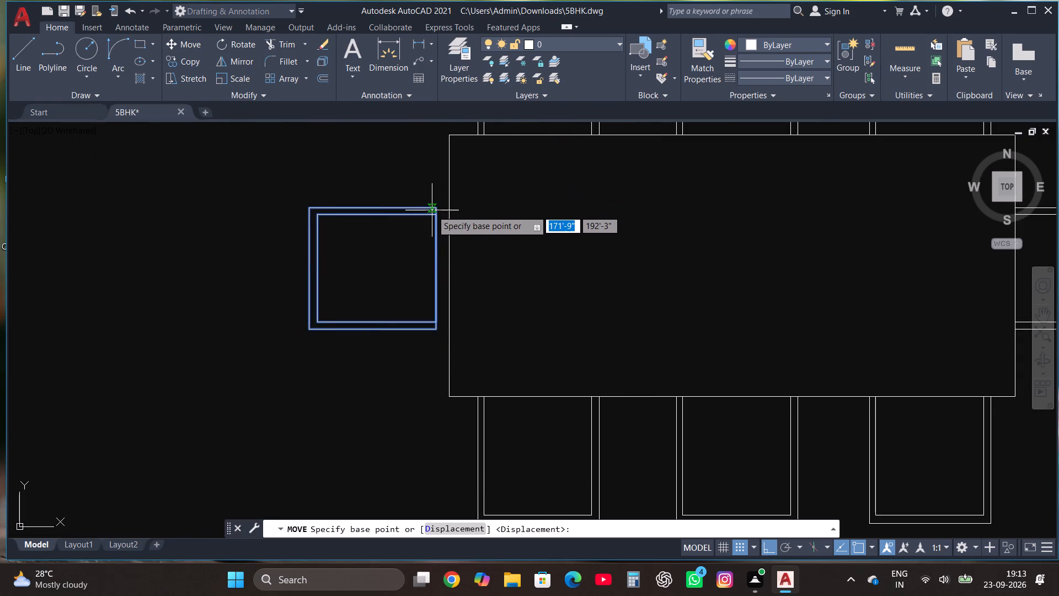
click(437, 209)
click(447, 207)
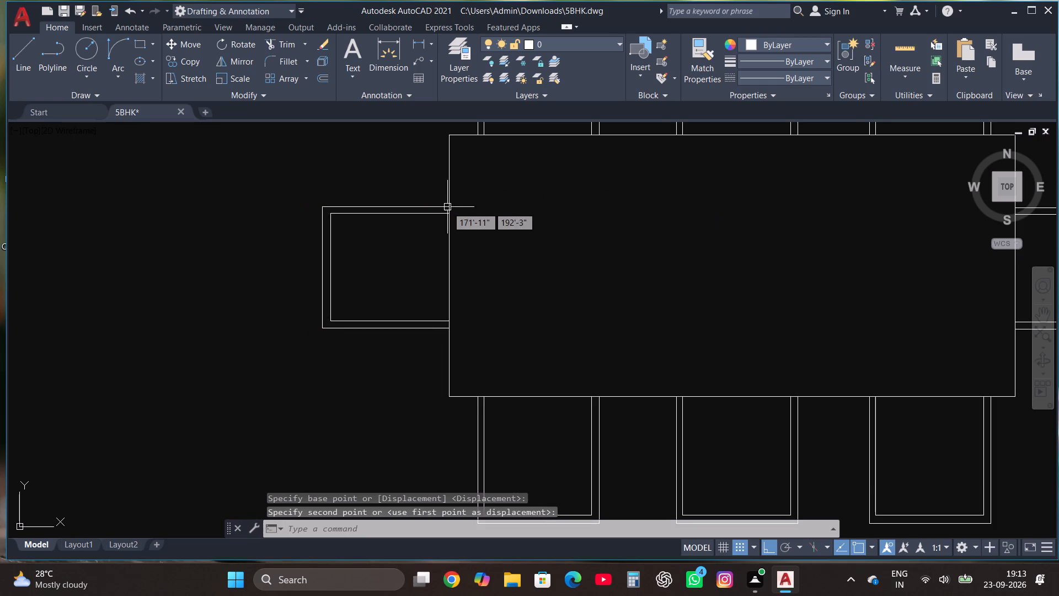
scroll(375, 219, down, 3)
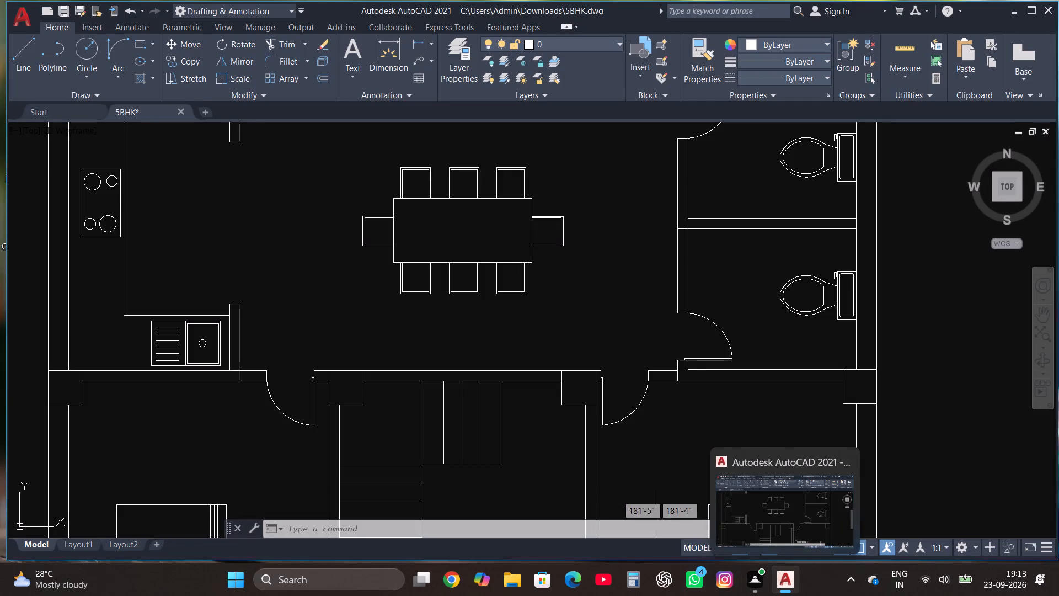
key(Escape)
scroll(537, 413, down, 3)
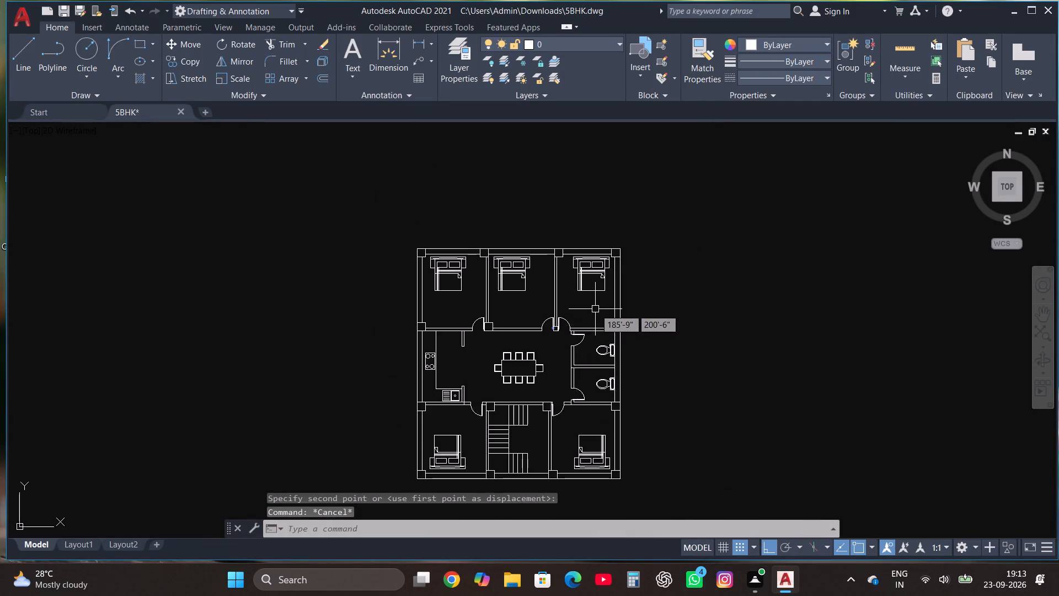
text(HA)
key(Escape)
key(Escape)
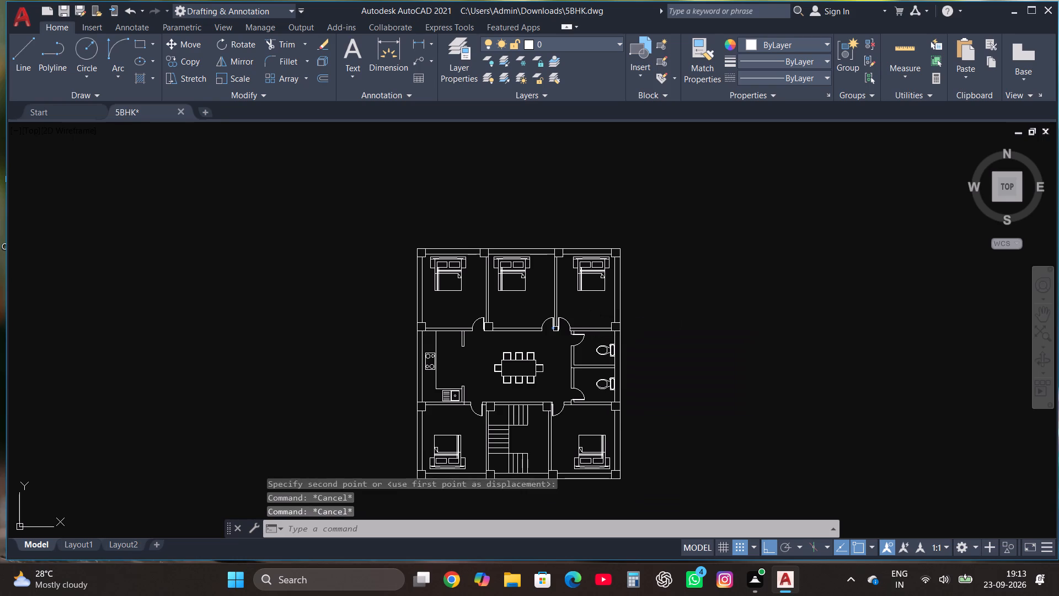
Create a new layer named COLUMN.
click(456, 56)
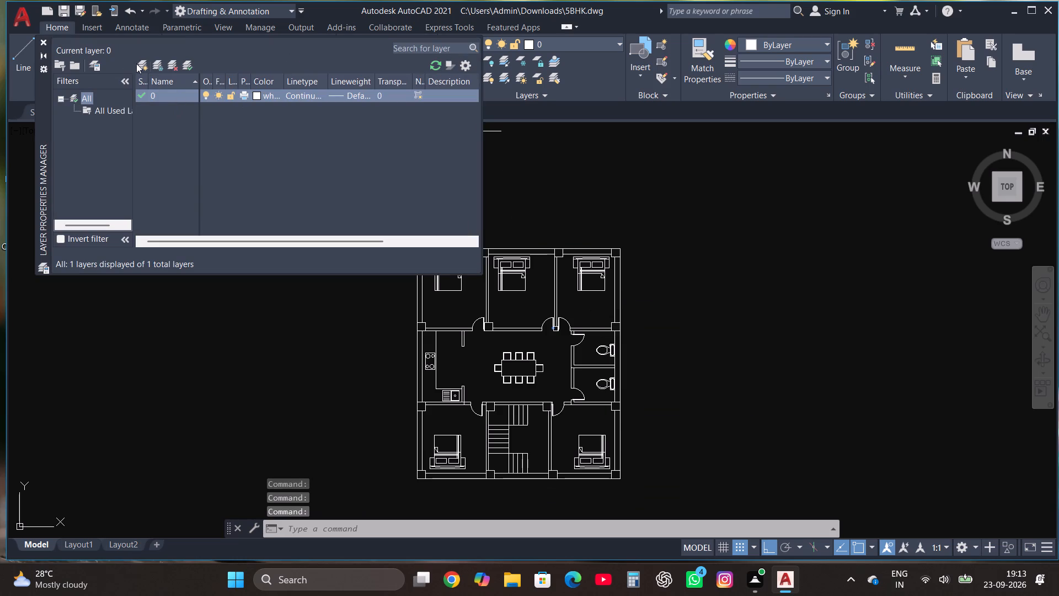
click(140, 63)
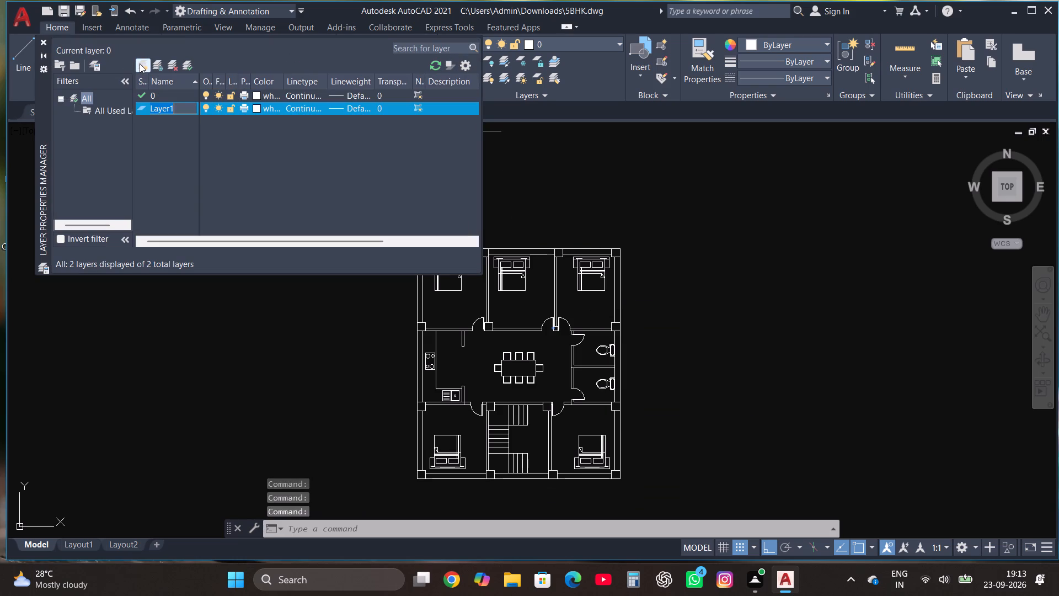
text(CO)
text(LI)
key(BackSpace)
text(UMN)
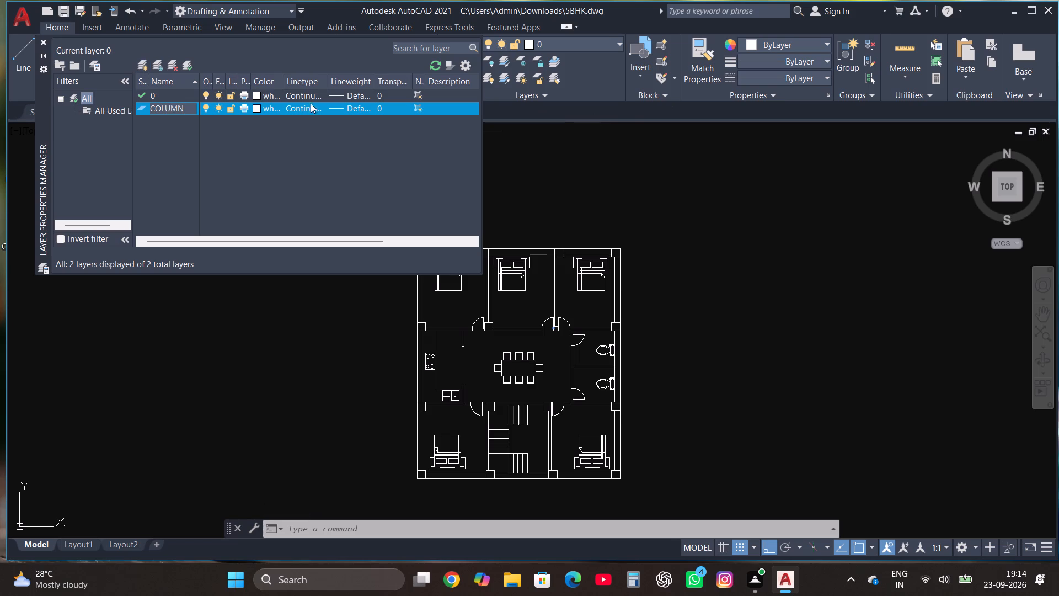
Set the COLUMN layer's colour to red, index 10, and close the layer manager.
click(255, 109)
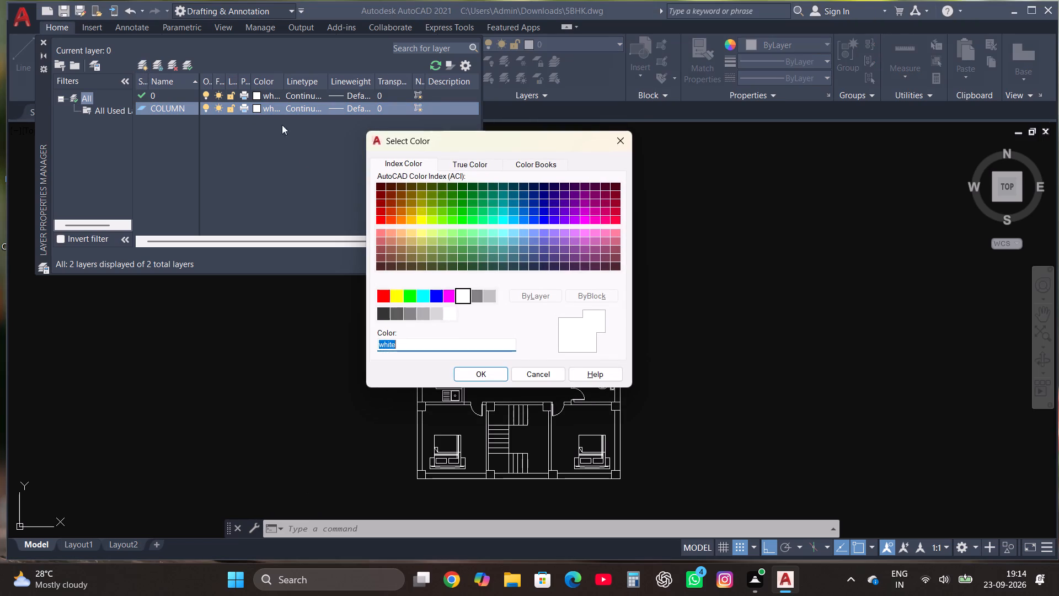
click(380, 219)
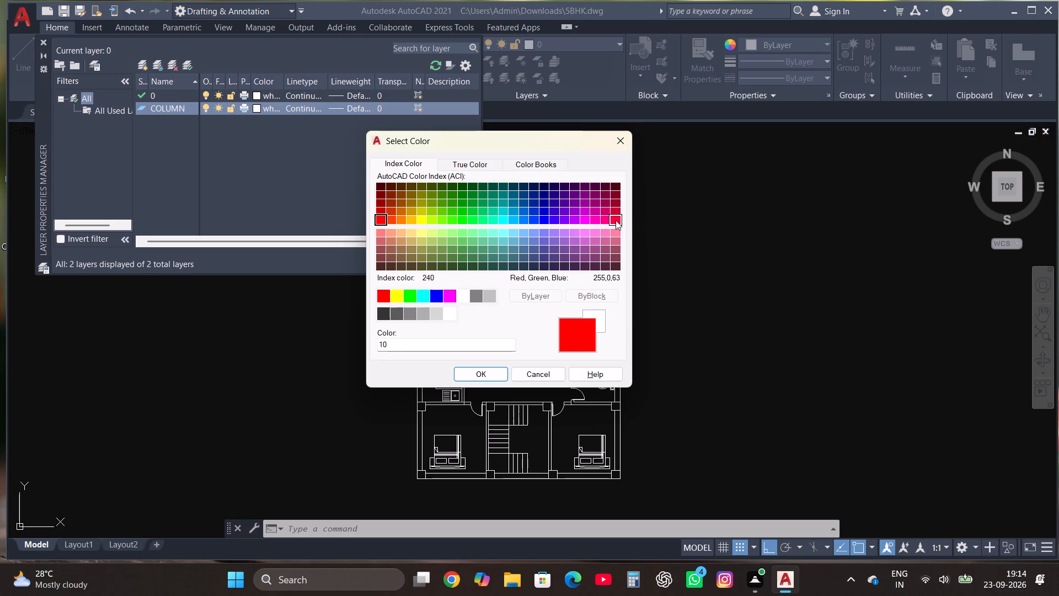
click(616, 220)
click(610, 222)
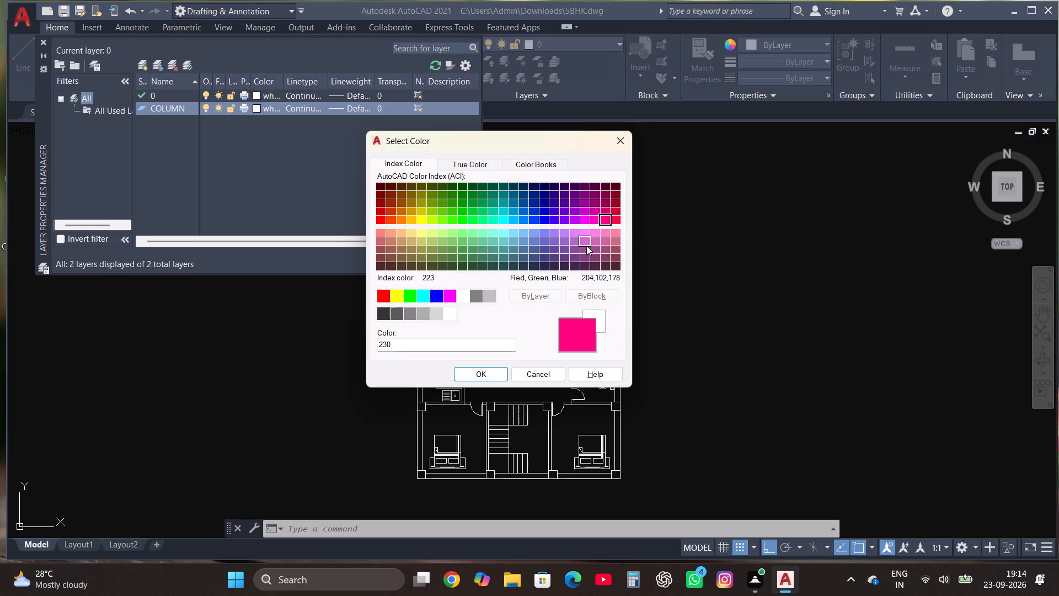
click(399, 221)
click(383, 222)
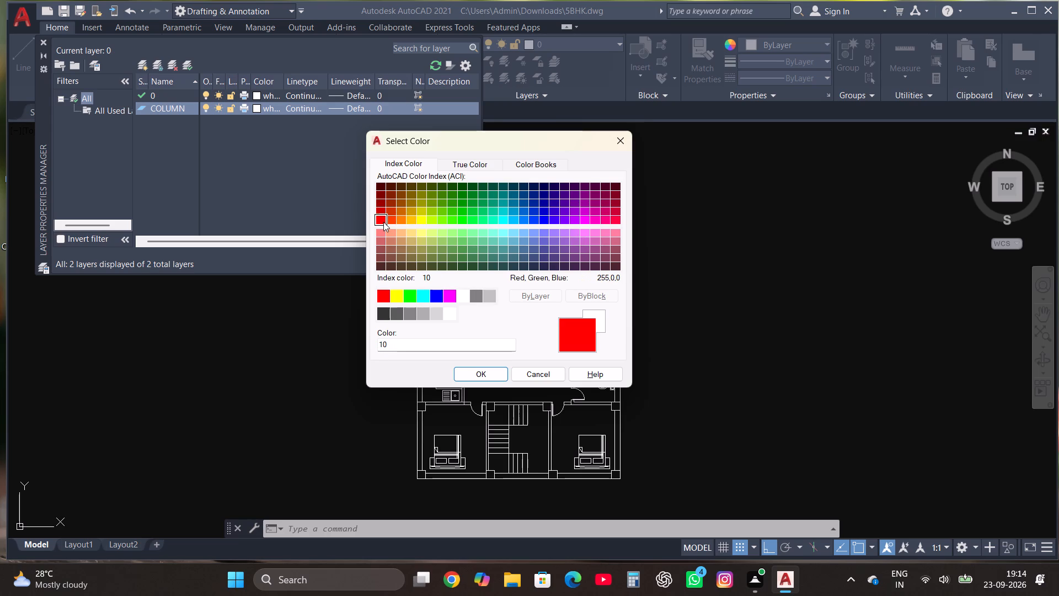
click(474, 371)
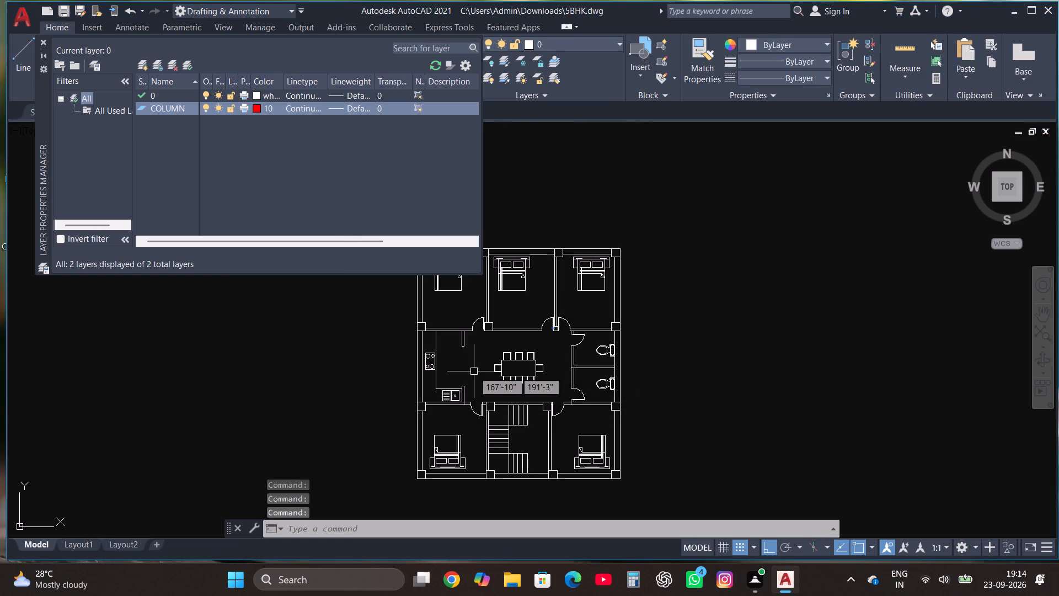
click(43, 44)
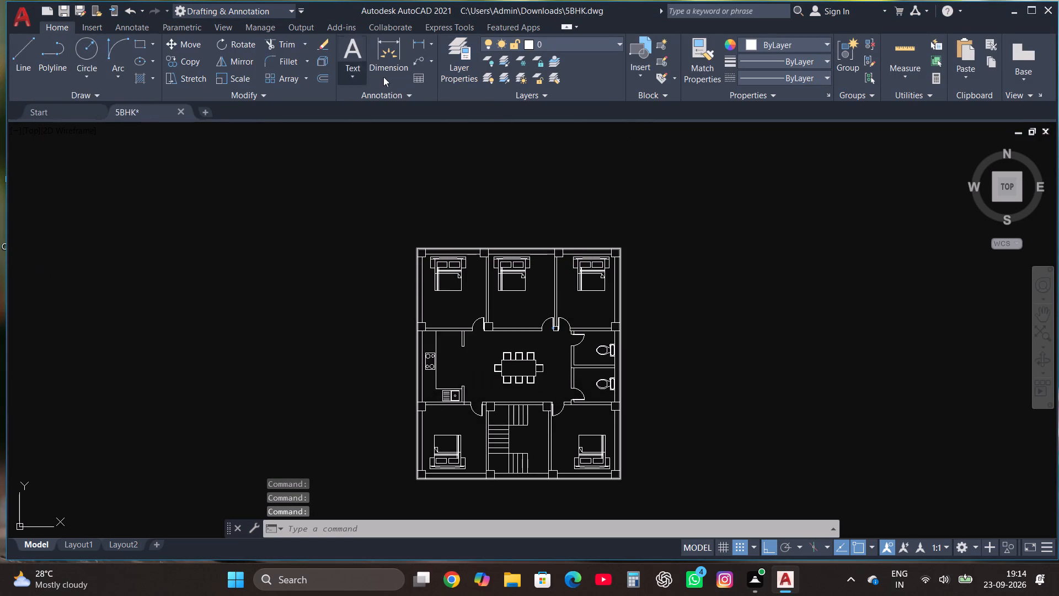
Make COLUMN the current layer and save the drawing.
click(543, 45)
click(550, 77)
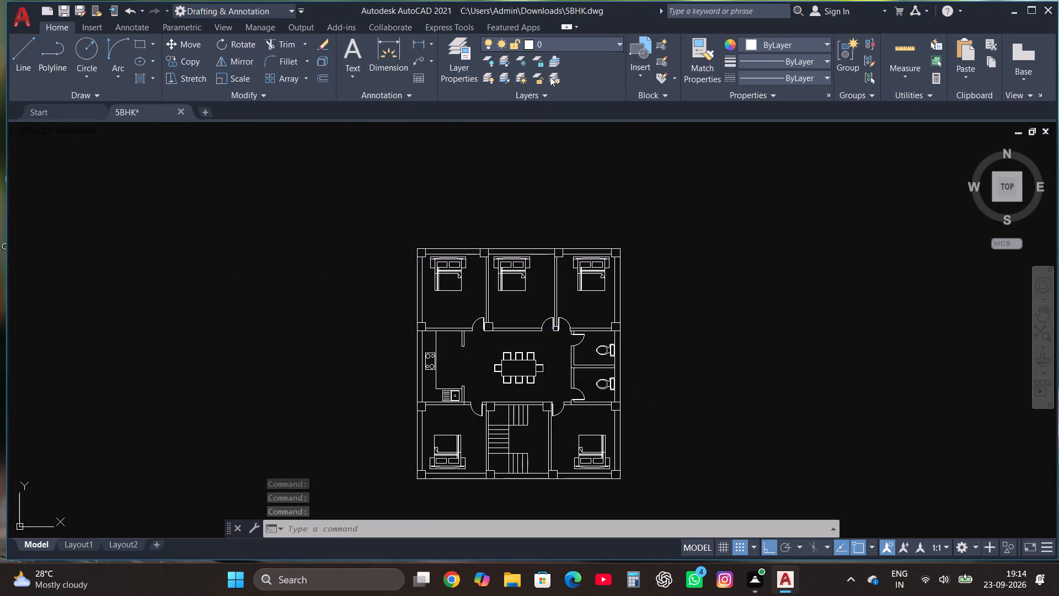
key(ctrl+s)
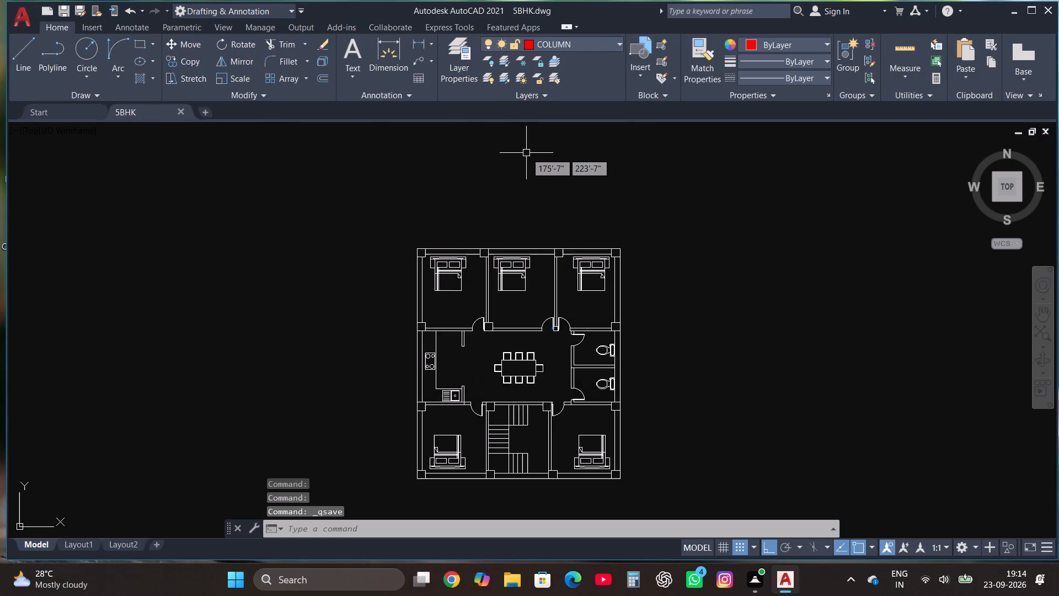
Hatch the four columns along the plan's top outer wall with the SOLID pattern.
text(HA)
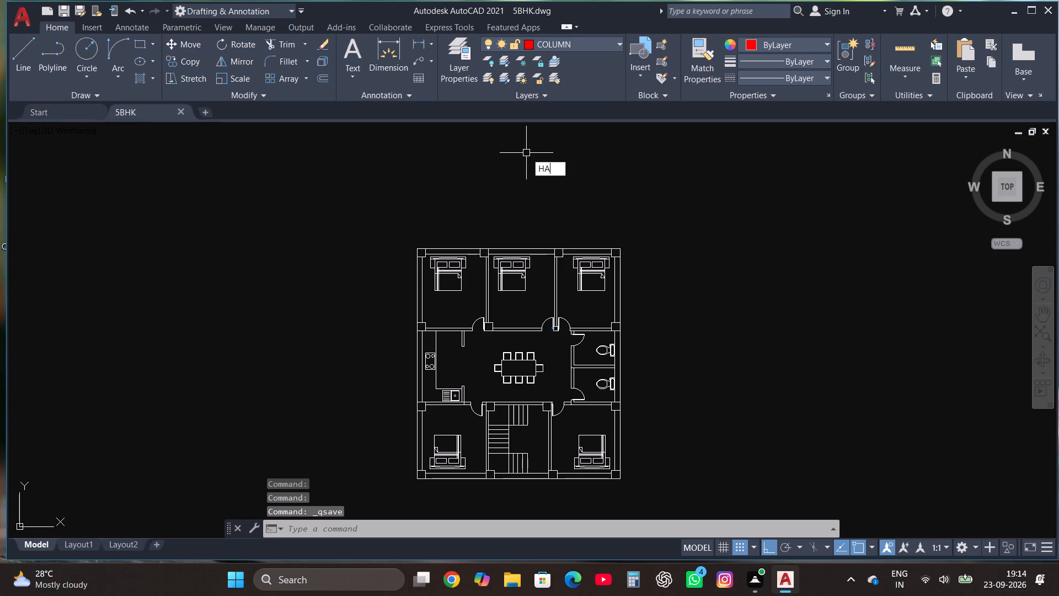
click(577, 178)
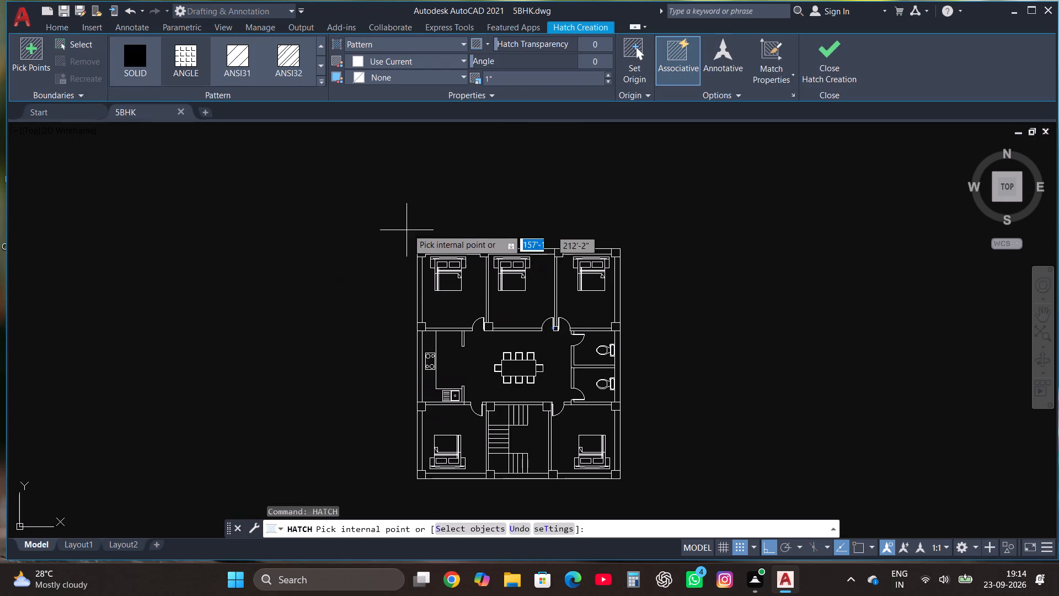
scroll(426, 237, up, 5)
click(380, 340)
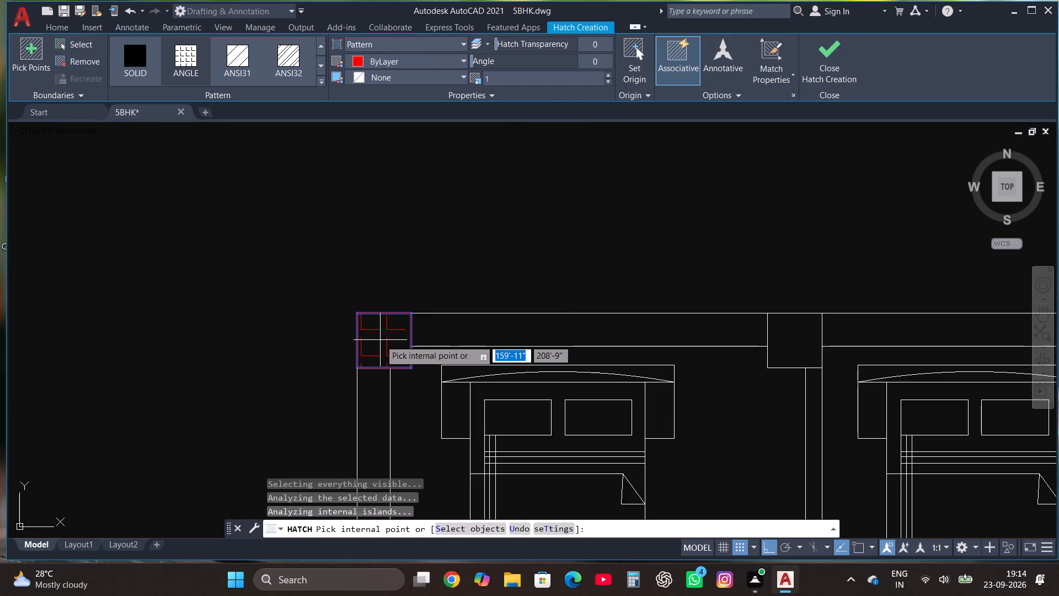
click(131, 54)
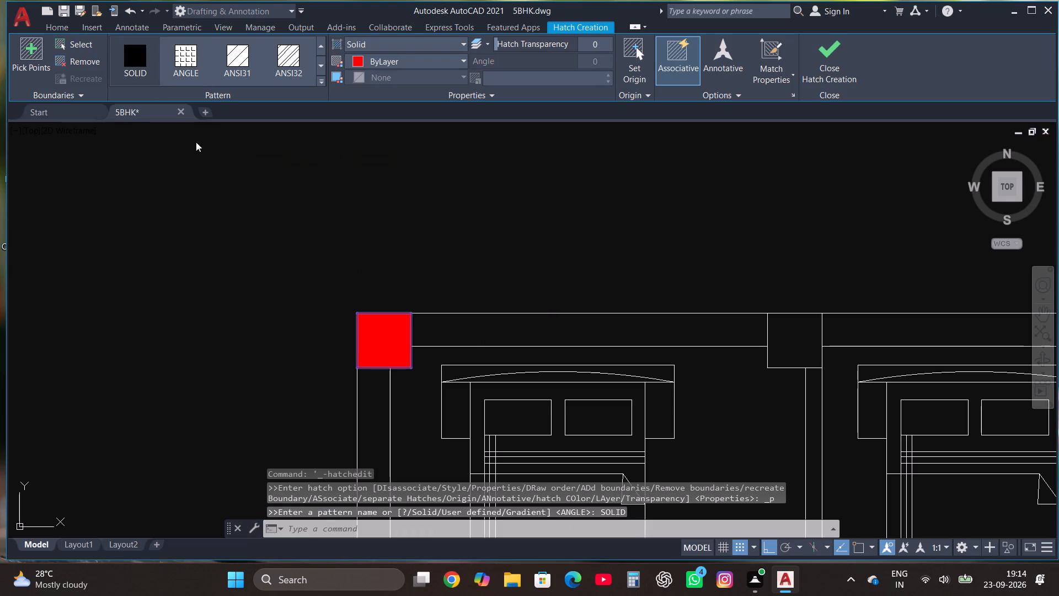
click(793, 343)
scroll(279, 325, down, 5)
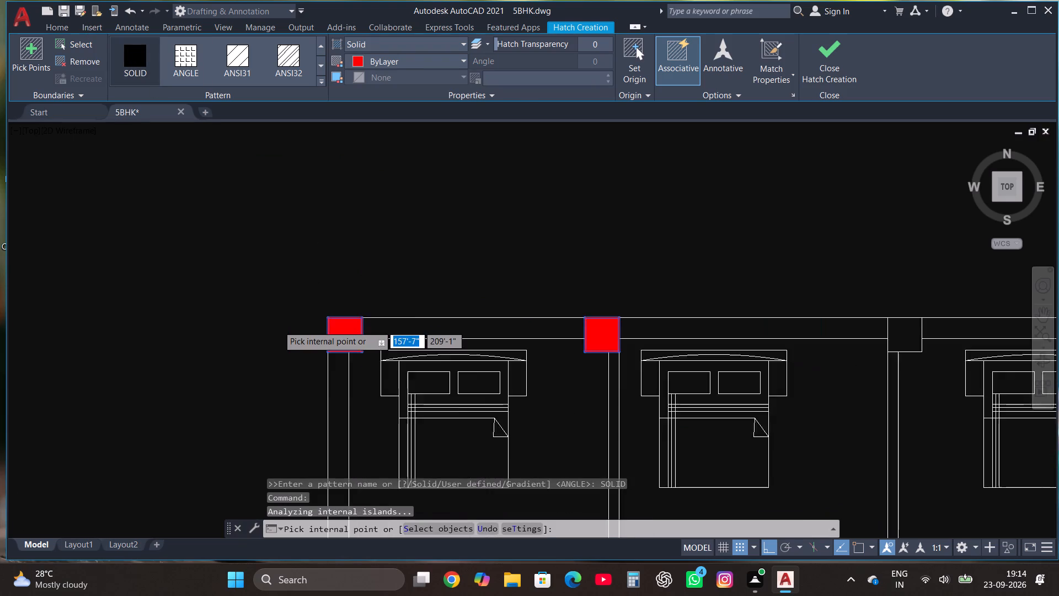
scroll(419, 333, up, 4)
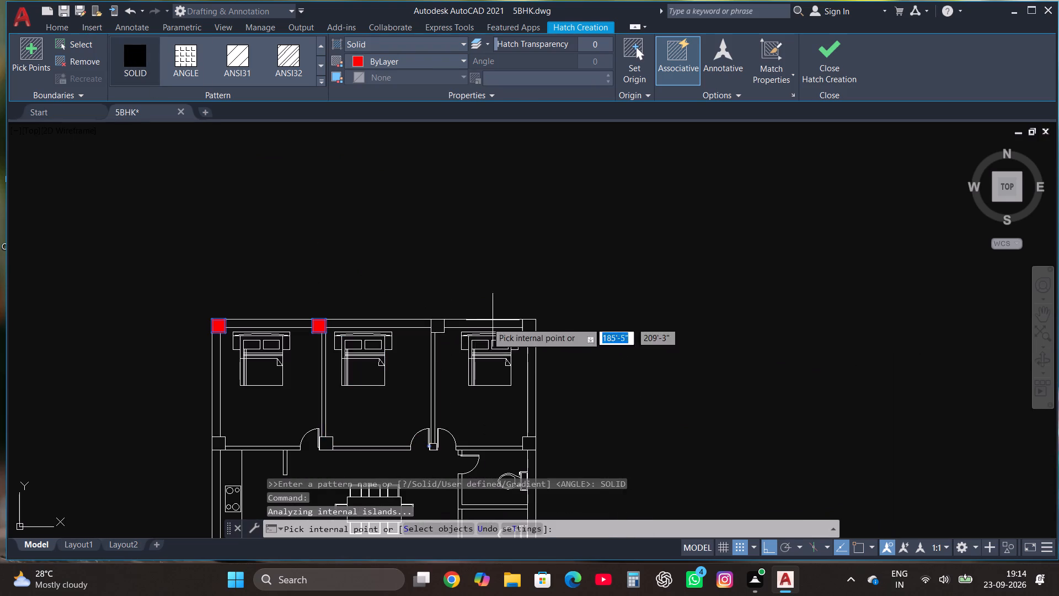
scroll(460, 329, up, 3)
click(424, 323)
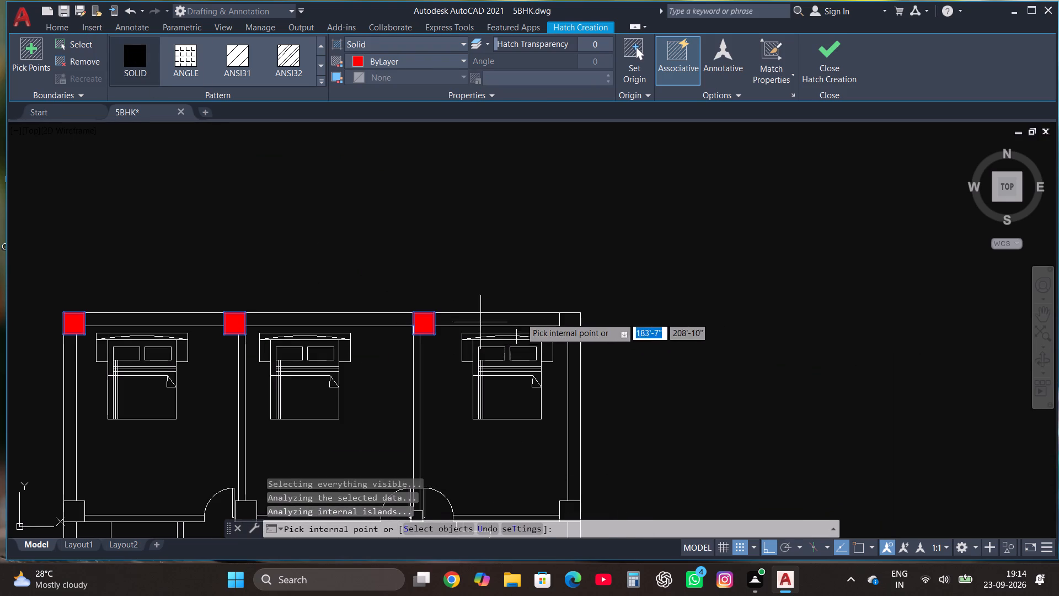
click(574, 323)
scroll(580, 217, down, 3)
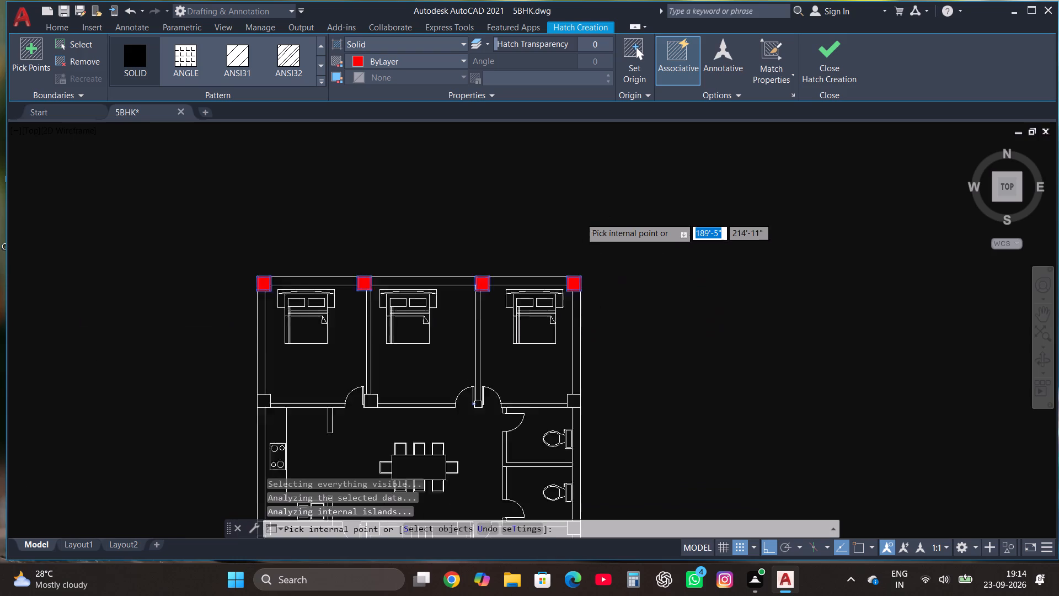
Add solid hatch to the four columns in the row between the upper bedrooms and the dining area.
scroll(574, 302, up, 4)
scroll(596, 225, up, 2)
click(584, 237)
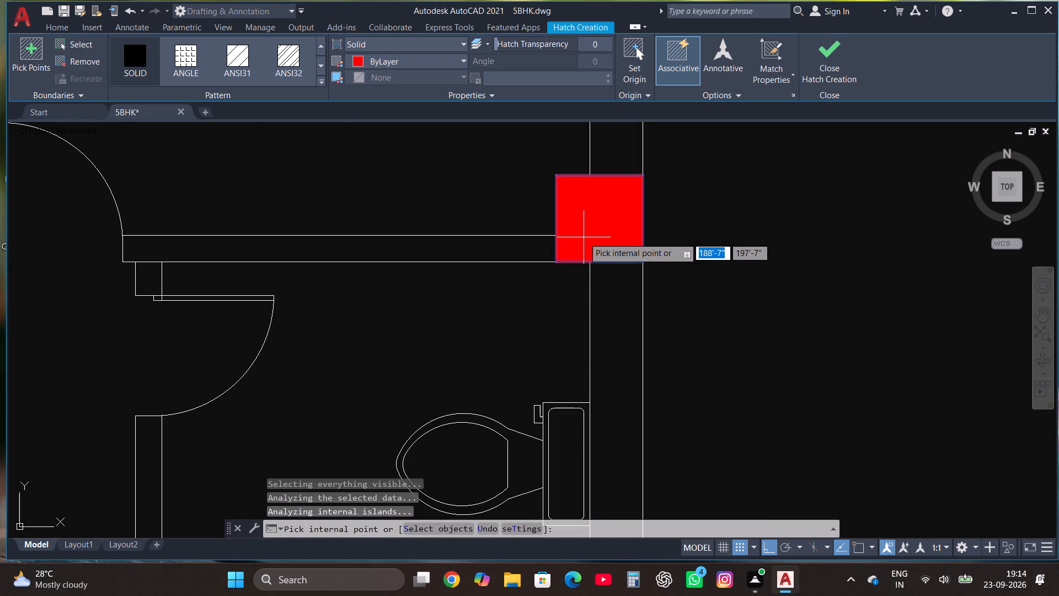
scroll(587, 238, down, 5)
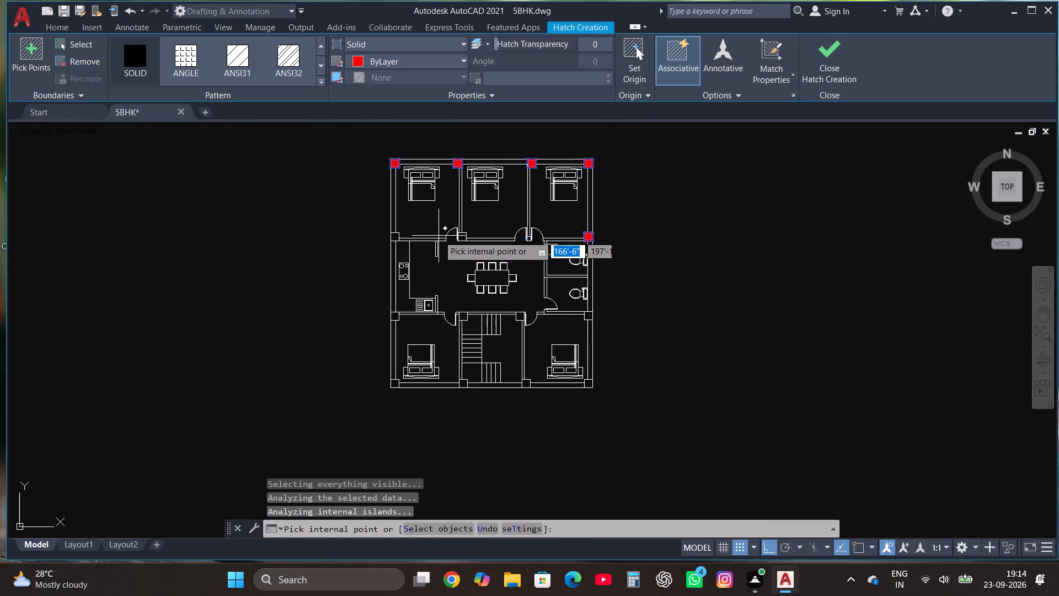
scroll(542, 229, up, 4)
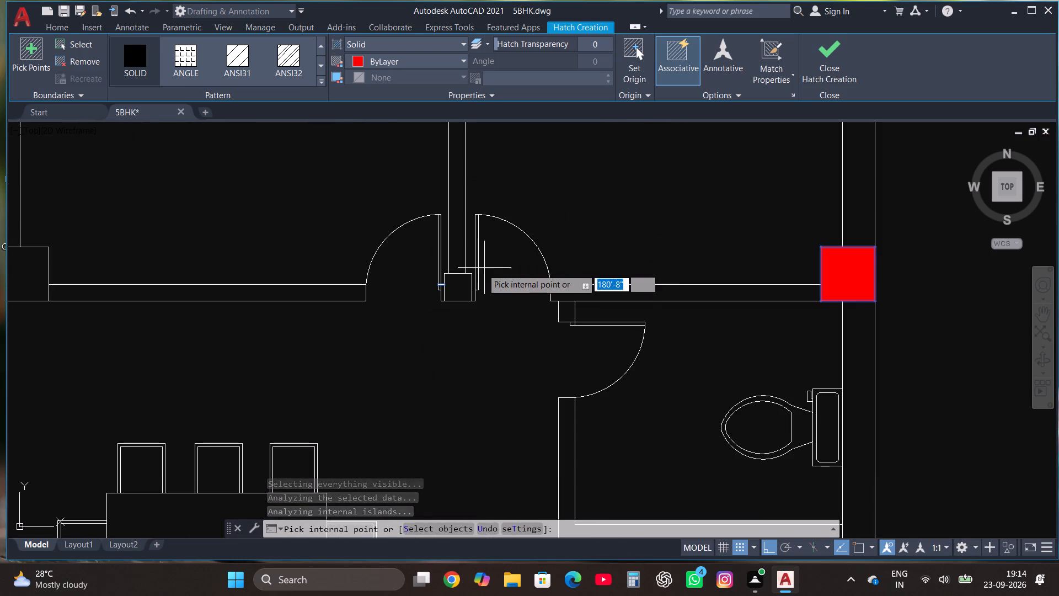
click(457, 286)
scroll(457, 286, down, 3)
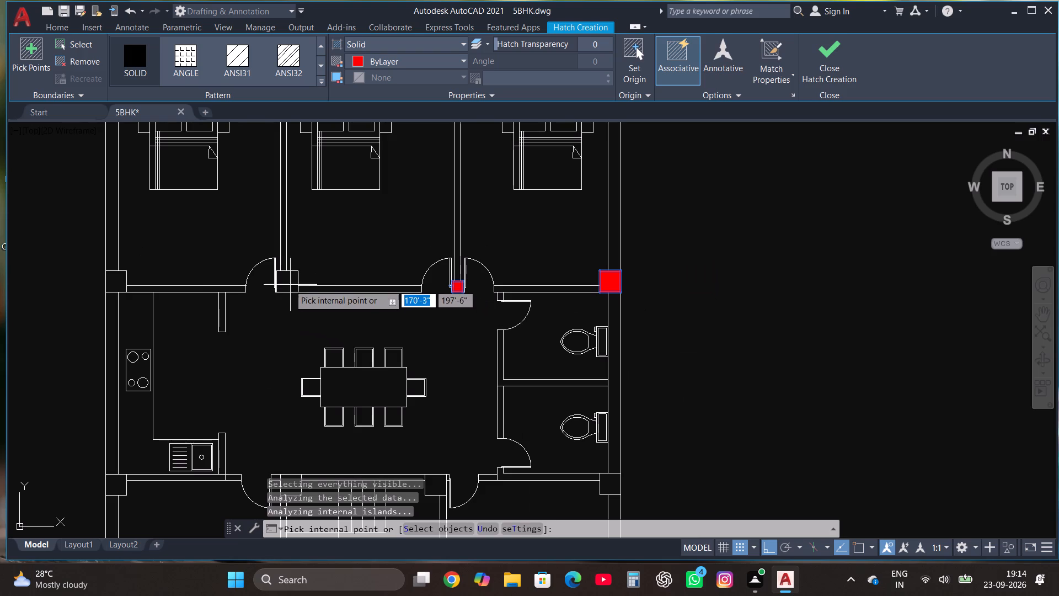
click(289, 284)
click(121, 279)
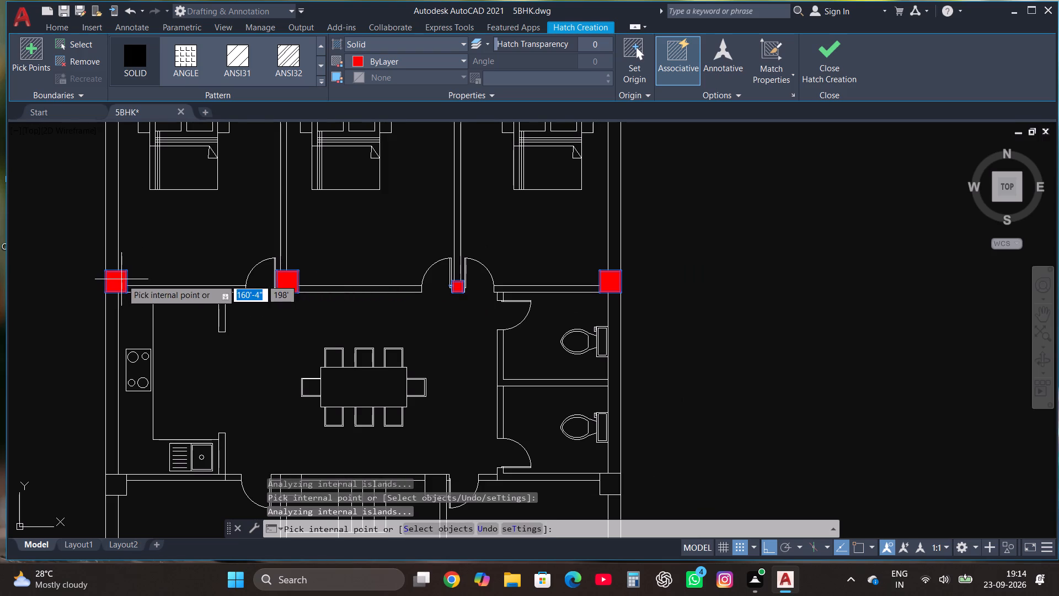
Add solid hatch to the four columns in the row between the dining area and the lower bedrooms.
scroll(191, 272, down, 3)
scroll(178, 302, up, 5)
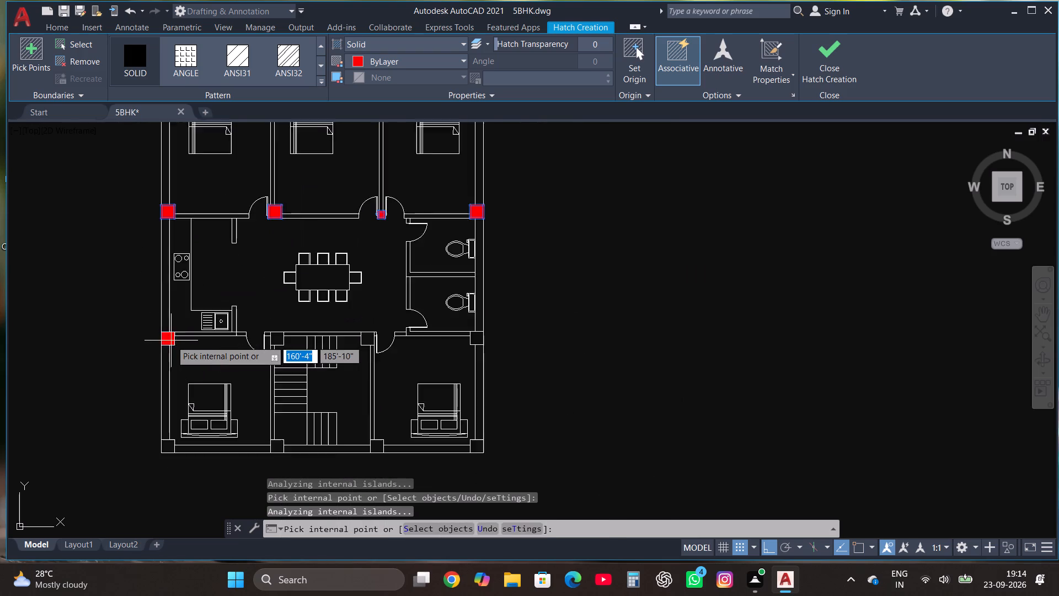
click(171, 340)
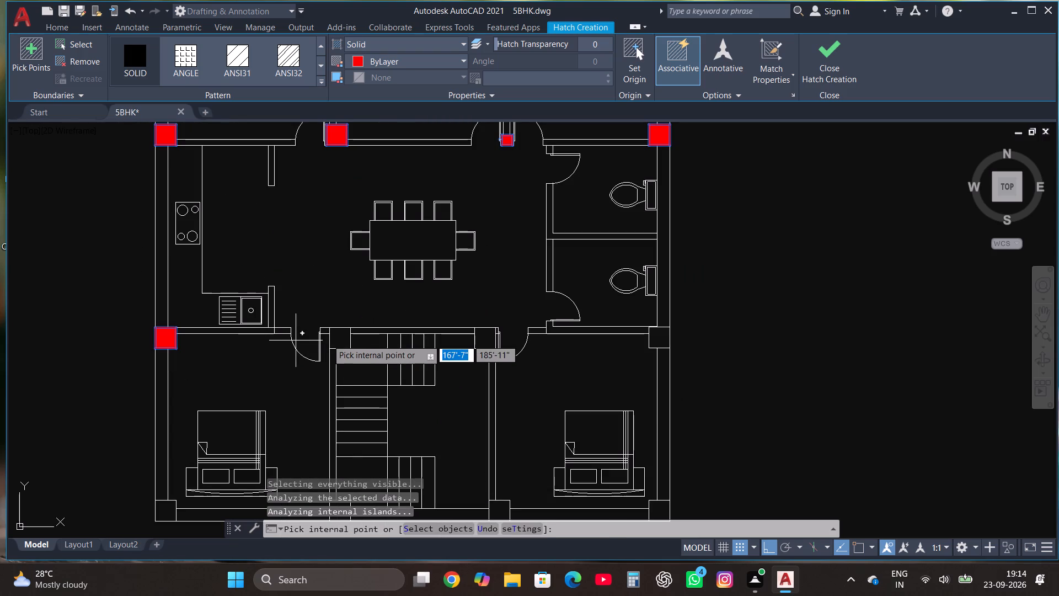
click(339, 343)
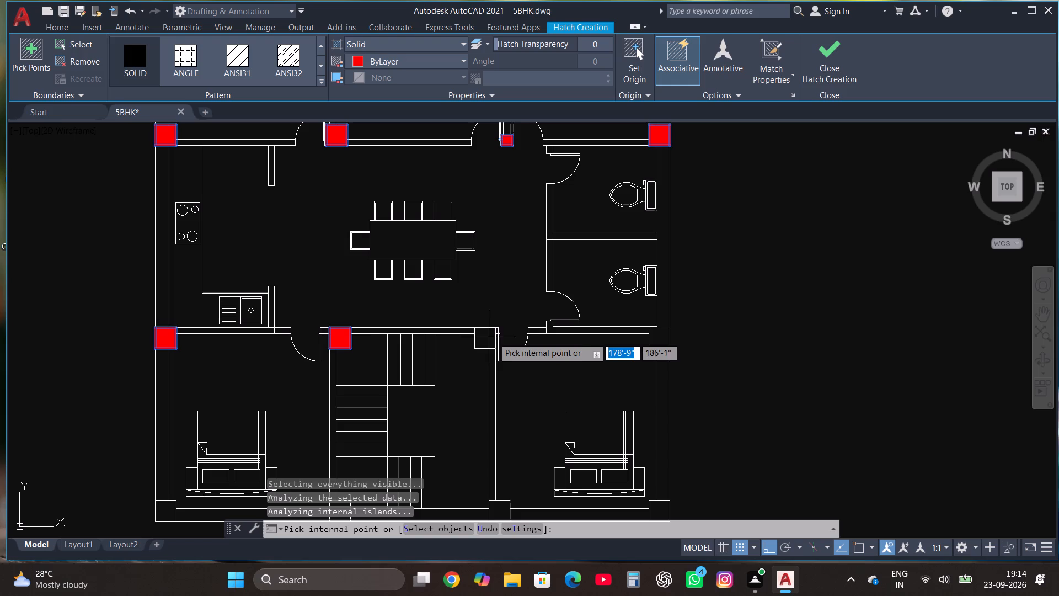
click(487, 338)
click(660, 340)
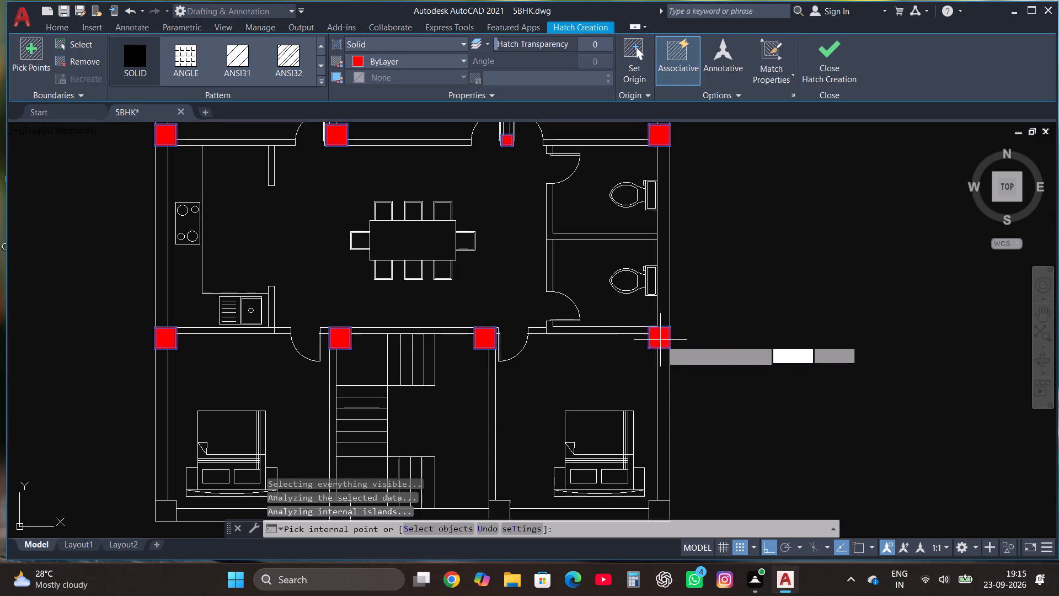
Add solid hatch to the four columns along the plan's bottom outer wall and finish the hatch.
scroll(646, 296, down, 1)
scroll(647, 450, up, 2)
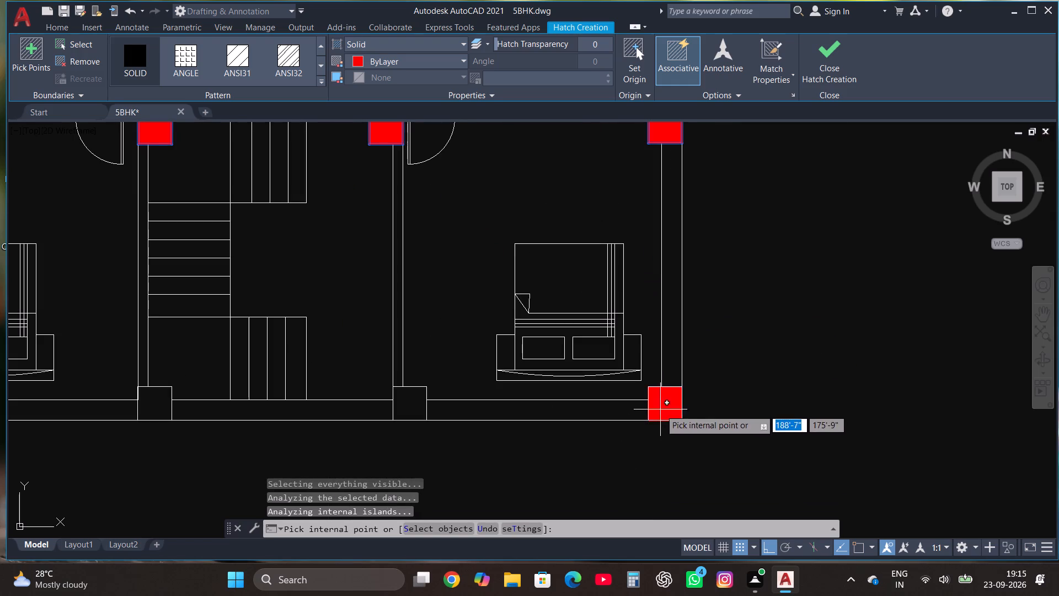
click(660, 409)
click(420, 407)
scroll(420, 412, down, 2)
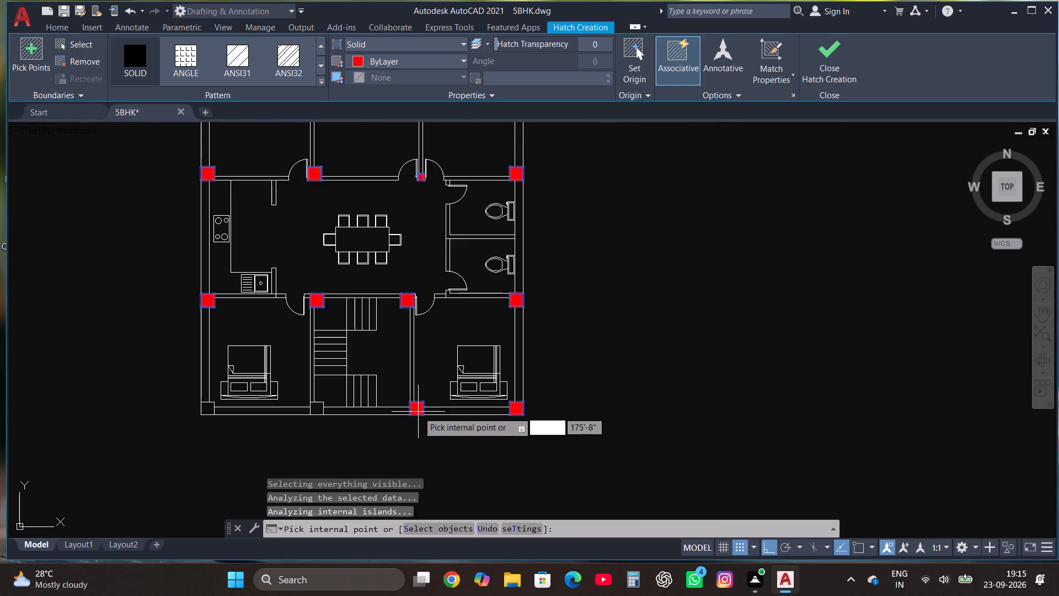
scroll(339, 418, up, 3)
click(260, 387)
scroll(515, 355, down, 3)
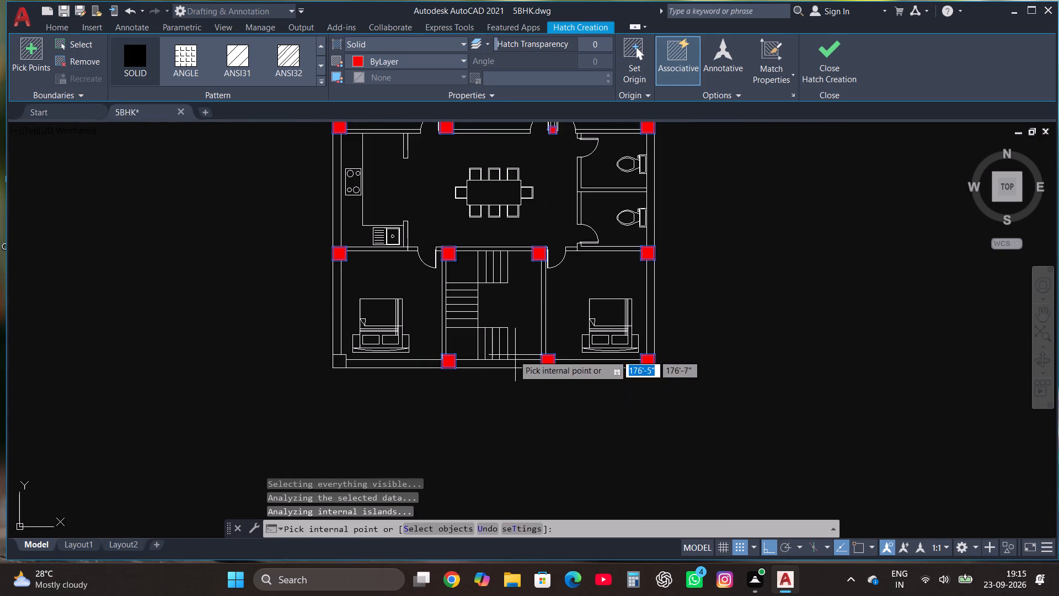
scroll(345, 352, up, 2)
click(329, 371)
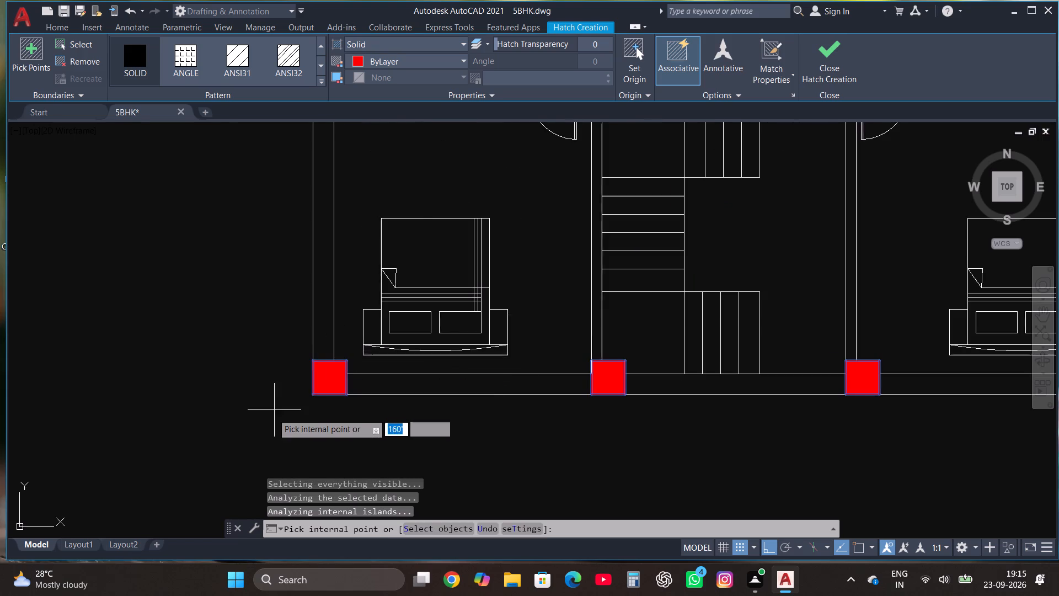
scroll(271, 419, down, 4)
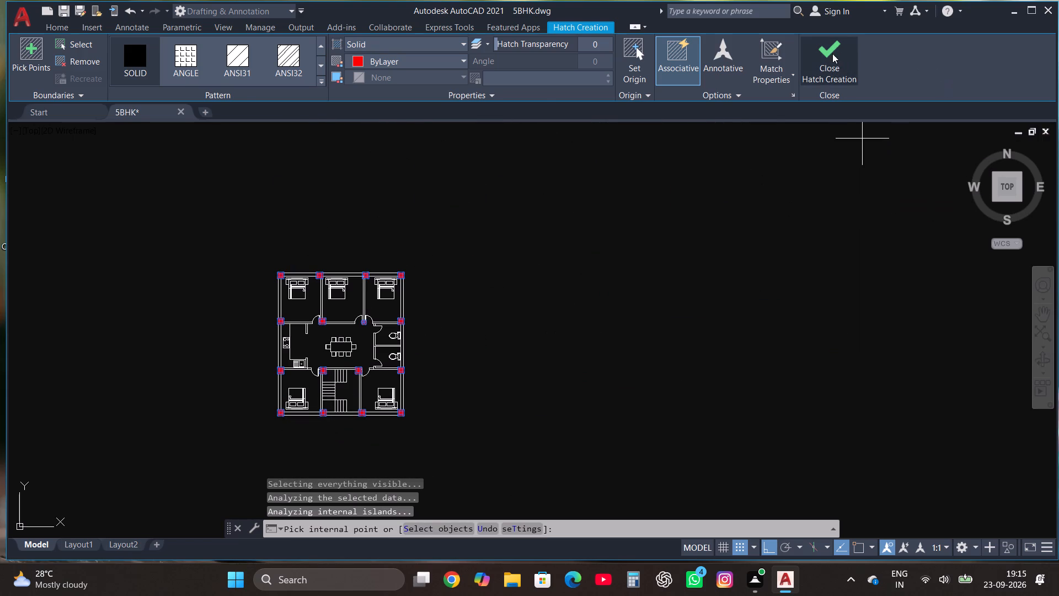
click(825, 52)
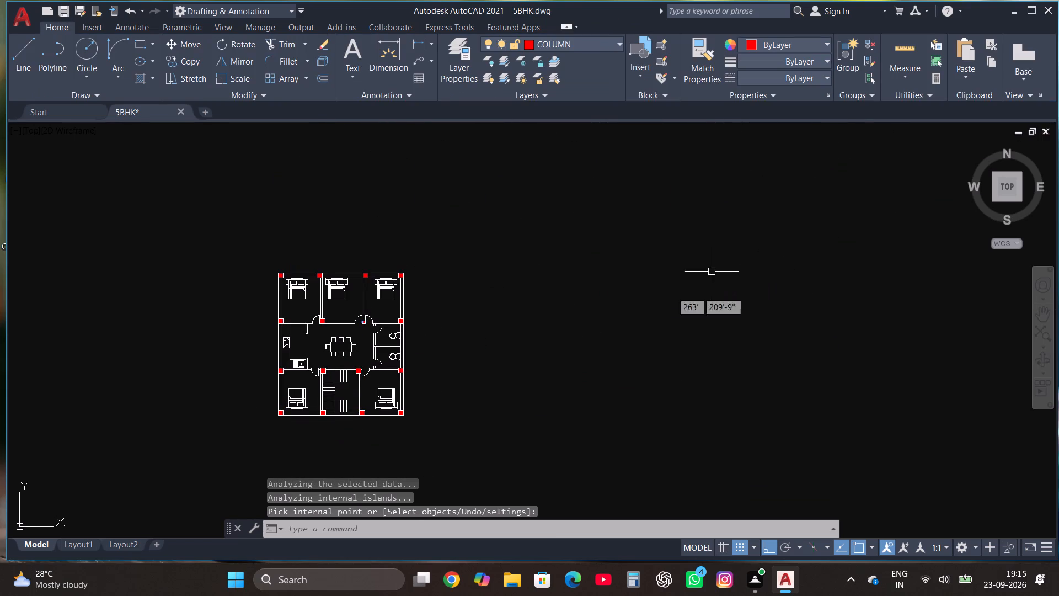
Move the middle upper bedroom's door west along its wall, away from the small column.
scroll(667, 253, down, 1)
scroll(444, 331, up, 3)
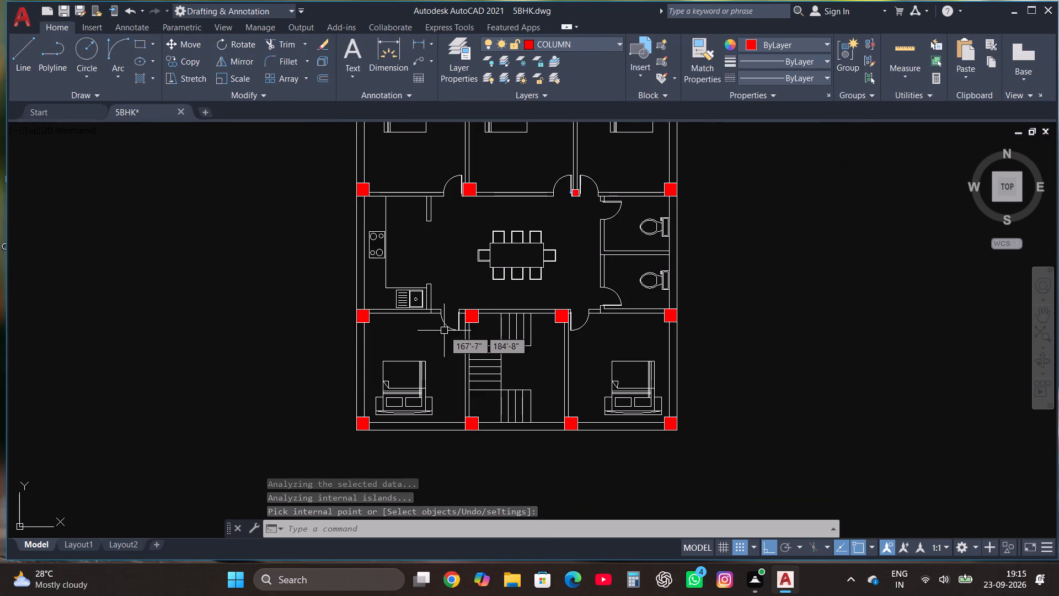
scroll(446, 331, down, 1)
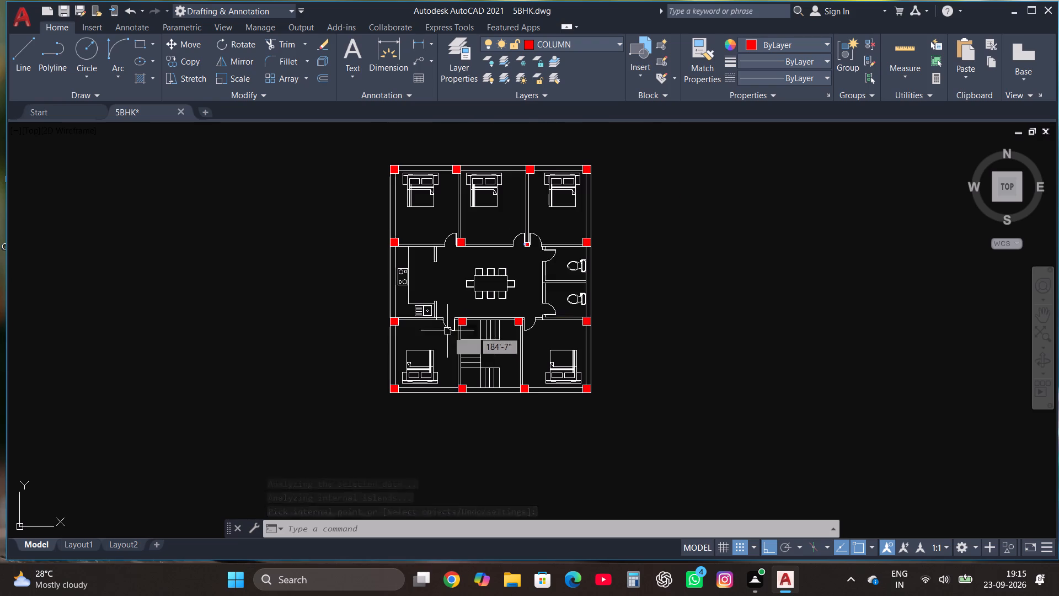
scroll(511, 240, up, 3)
scroll(563, 233, up, 1)
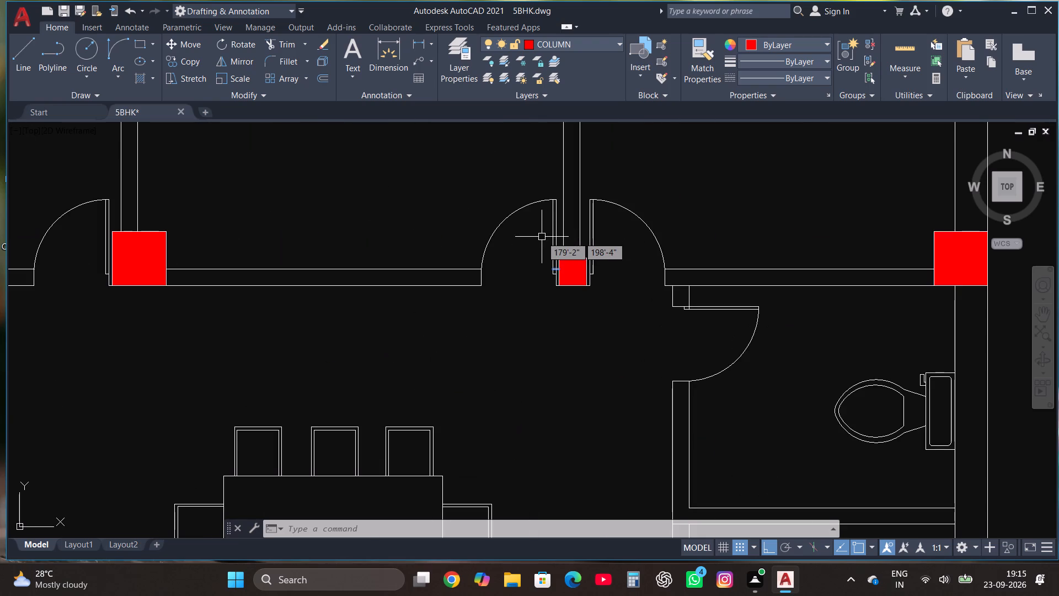
click(551, 242)
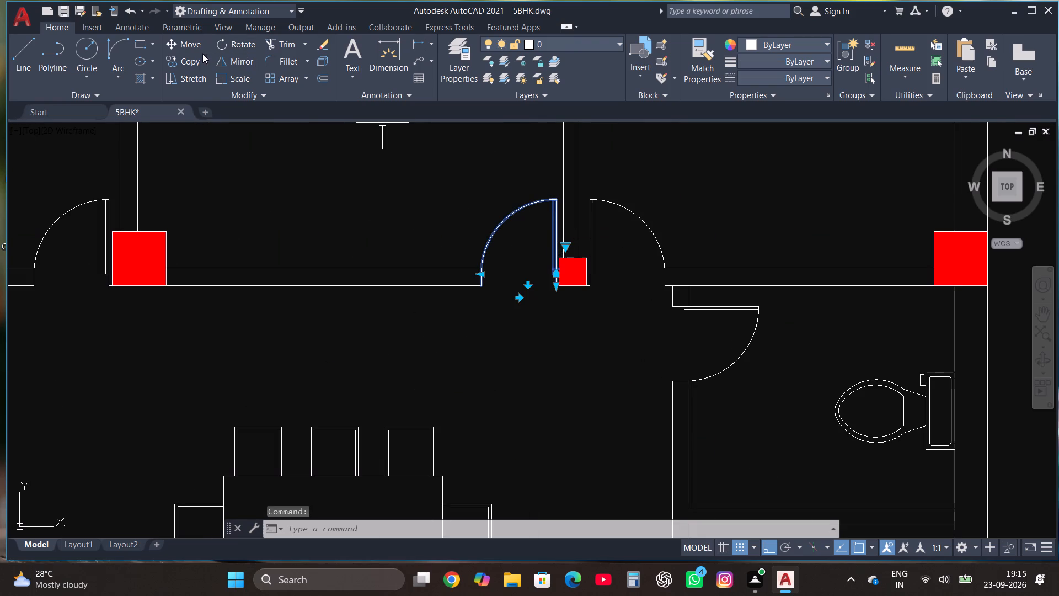
click(188, 44)
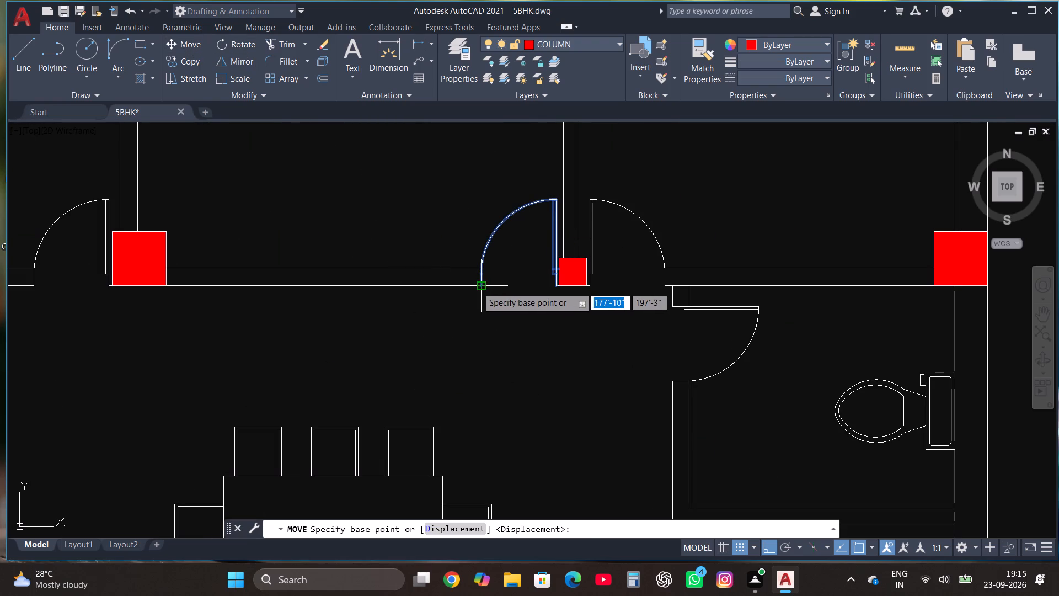
click(477, 288)
click(436, 290)
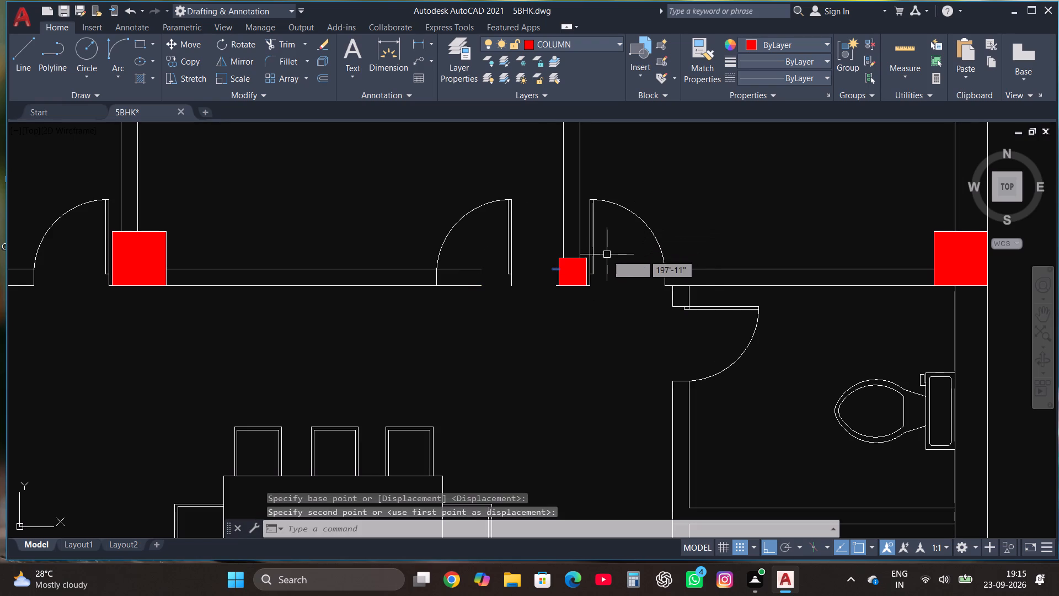
Delete the solid hatch by selecting it at the small column between the two upper bedroom doors.
scroll(607, 254, up, 1)
click(546, 269)
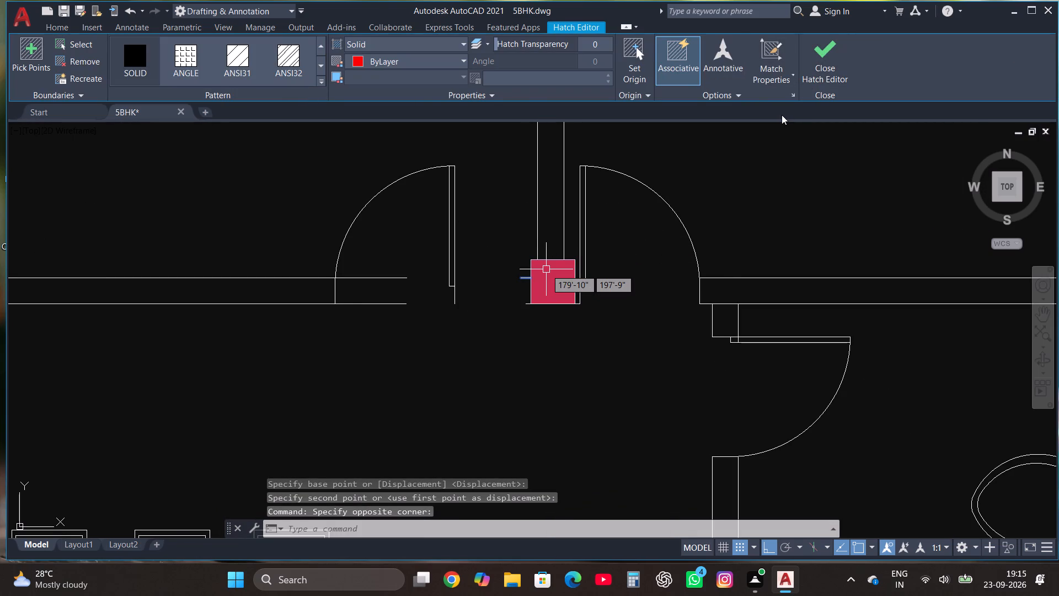
key(Delete)
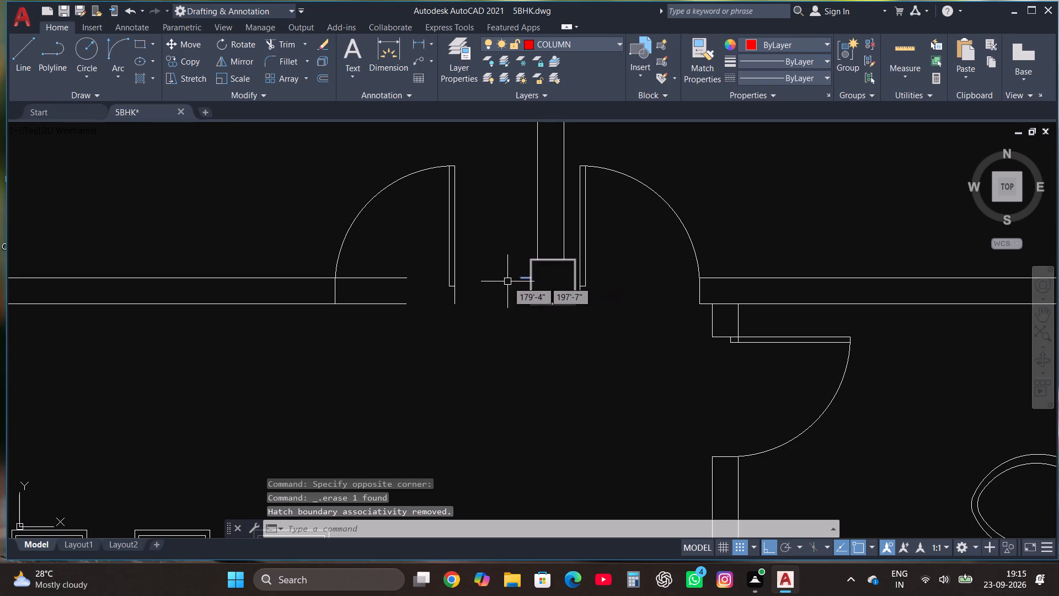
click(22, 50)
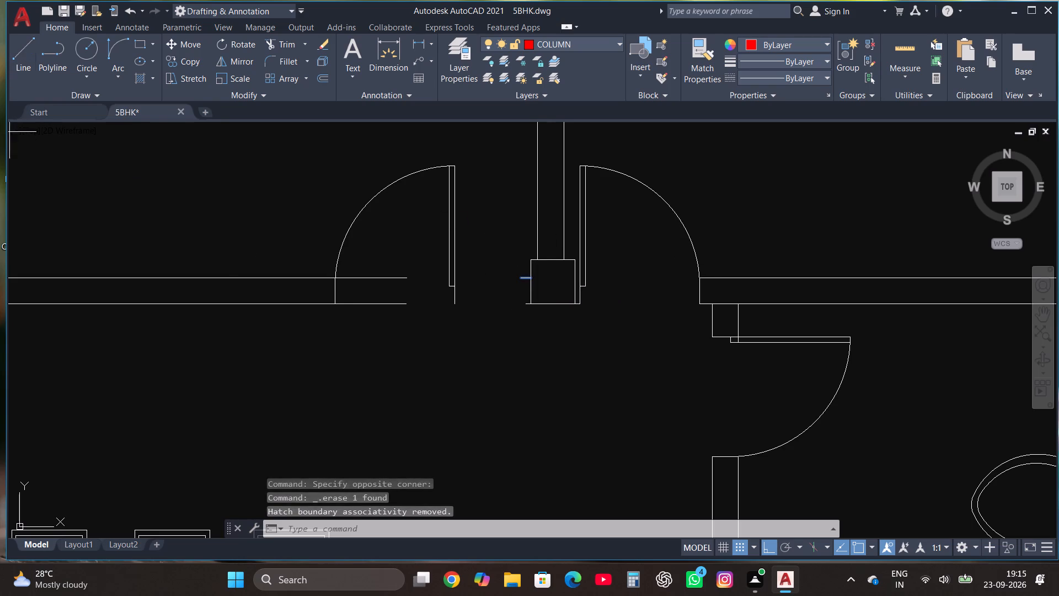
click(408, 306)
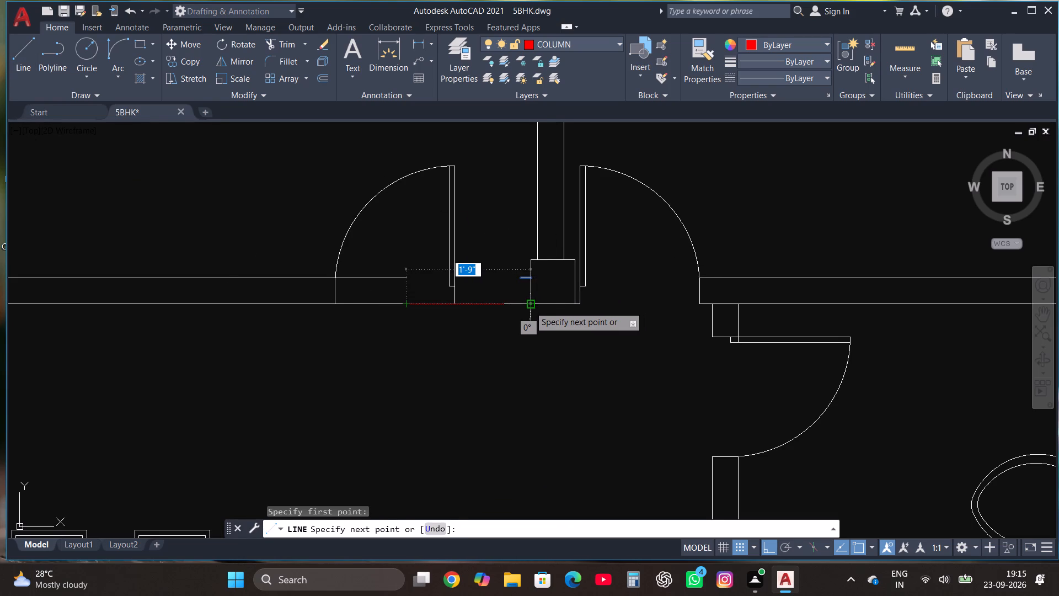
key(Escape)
On layer 0, draw two horizontal lines extending both wall faces from the old door opening to the small column's wall stubs.
click(563, 43)
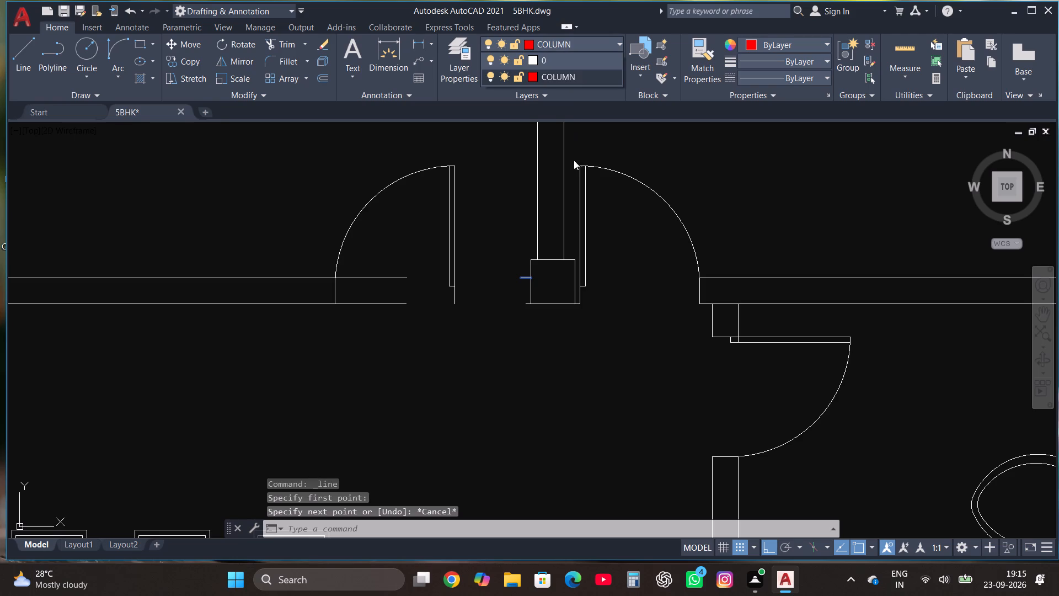
click(565, 55)
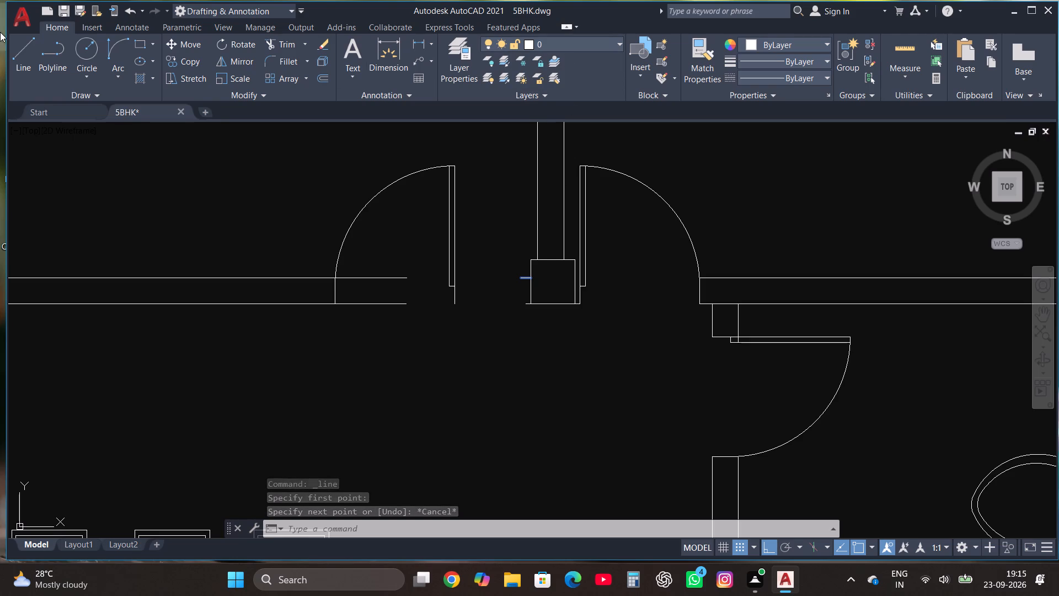
click(28, 54)
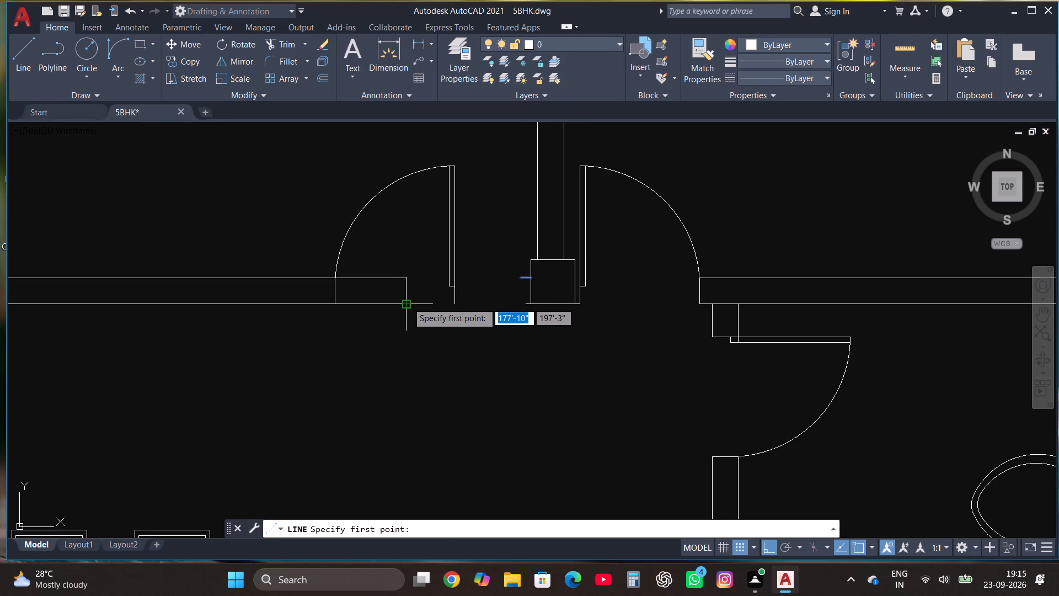
click(408, 302)
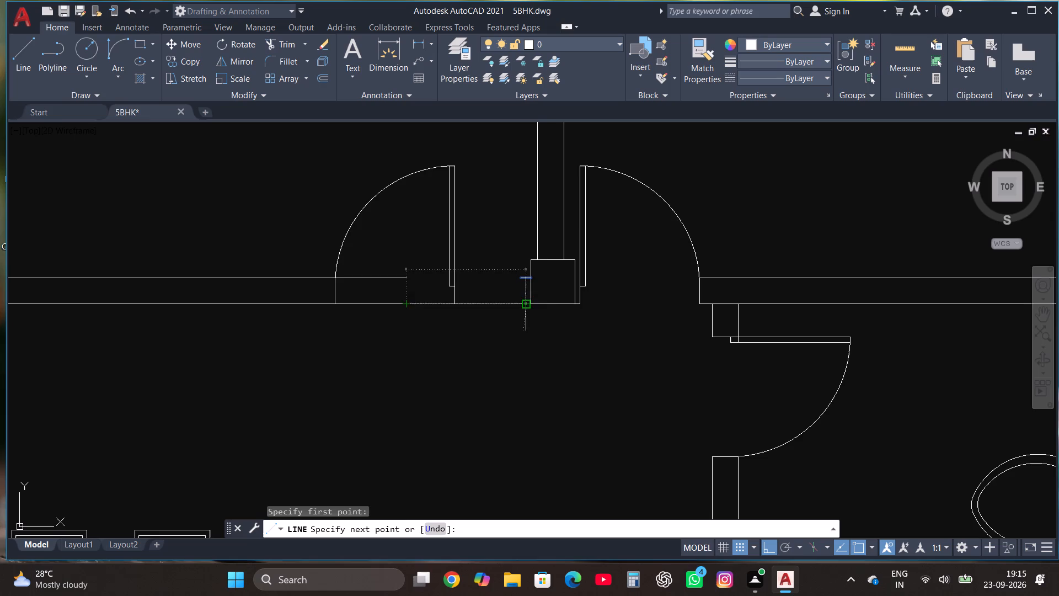
click(525, 305)
click(23, 44)
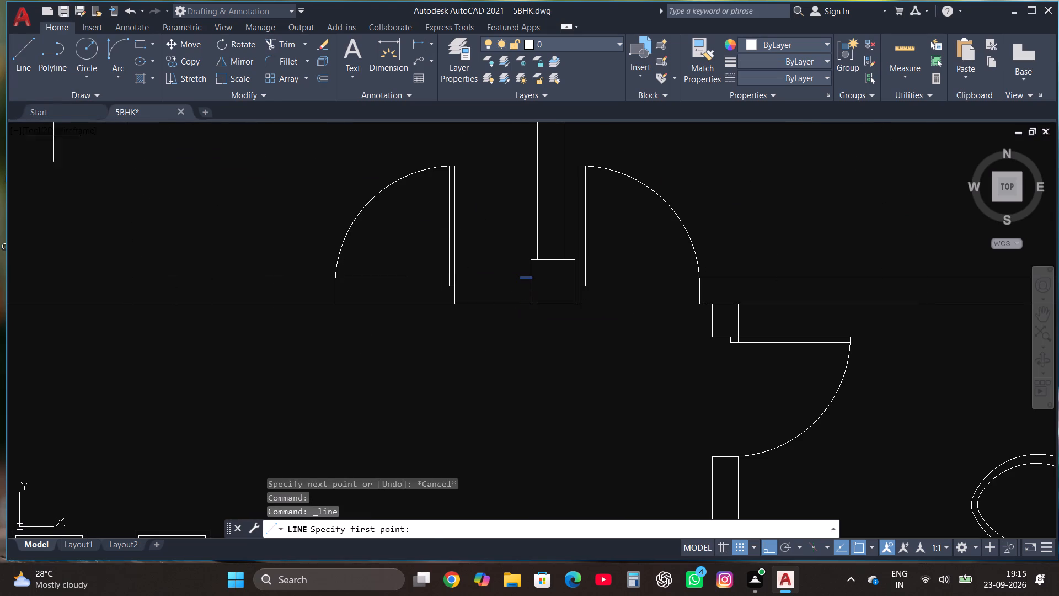
click(408, 278)
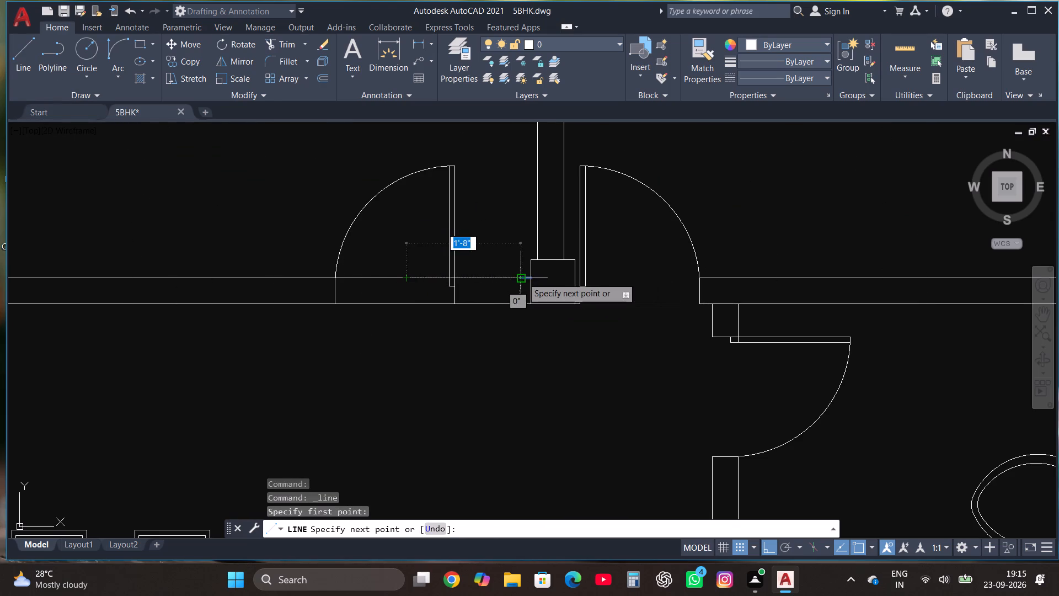
click(522, 278)
key(Escape)
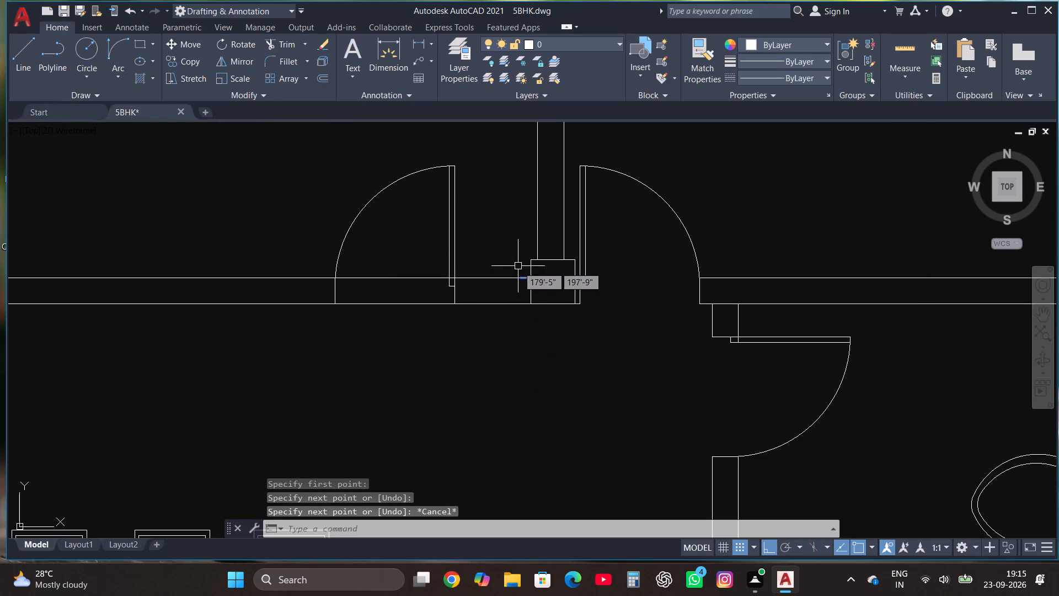
Delete the small column outline between the middle and right upper bedroom doors.
click(533, 267)
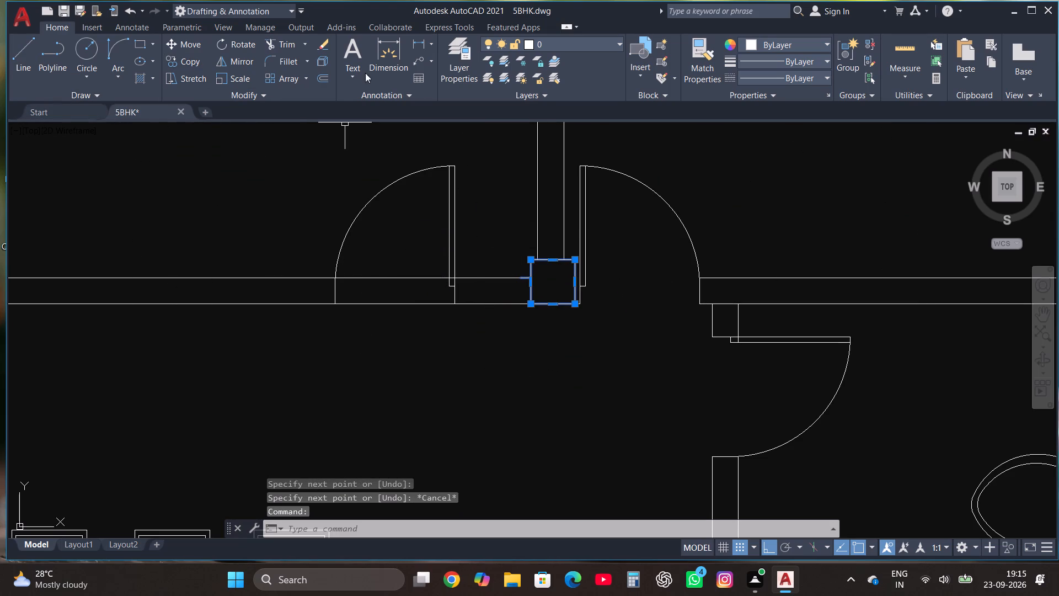
scroll(539, 257, down, 1)
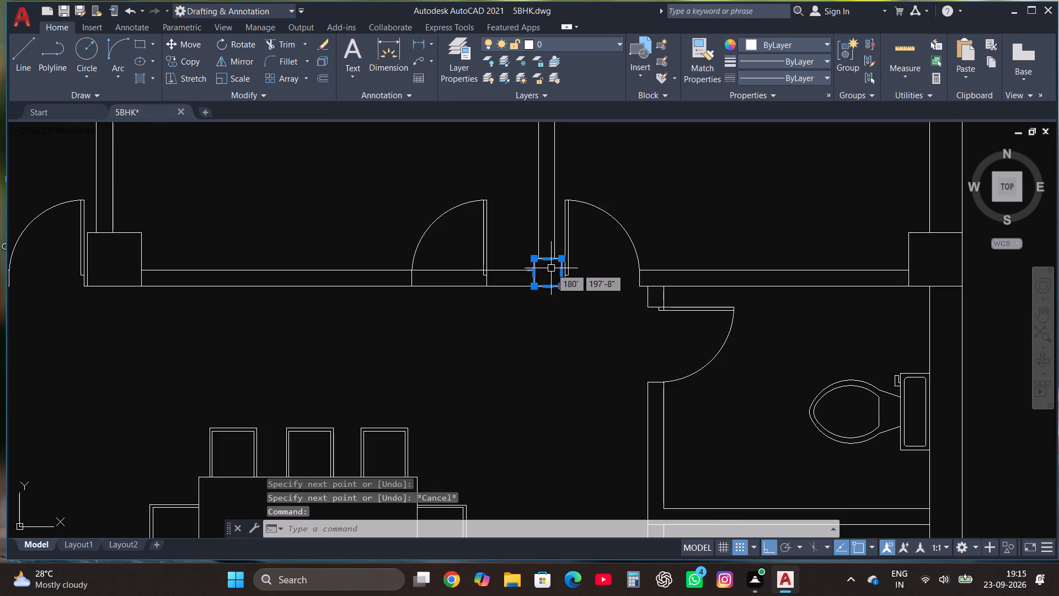
key(Delete)
Copy the full-size column outline from the east outer wall about 9'-3" west to the wall junction between the two bedroom doors.
click(913, 235)
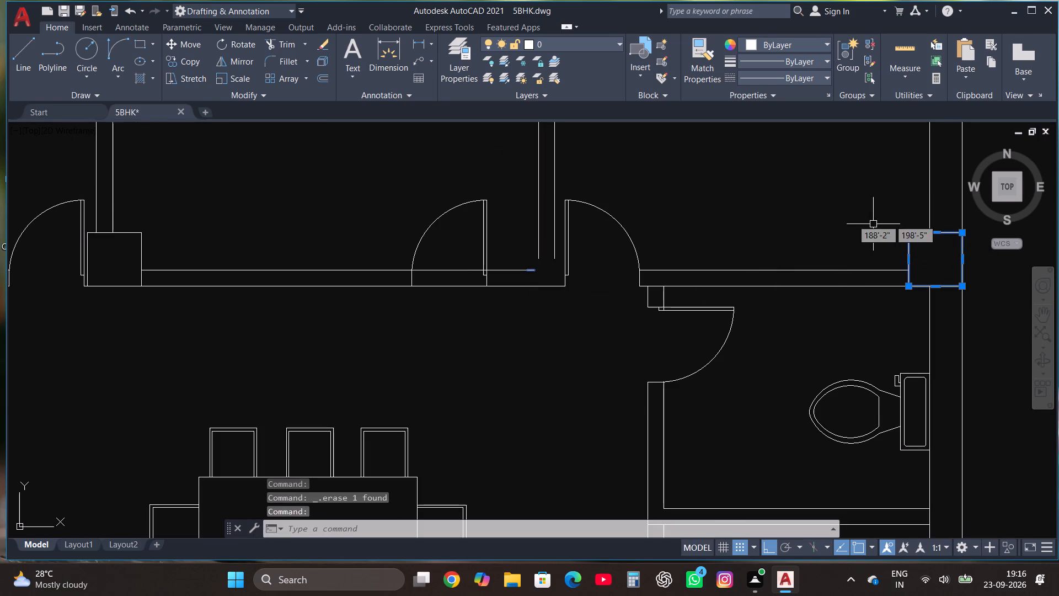
scroll(611, 302, down, 2)
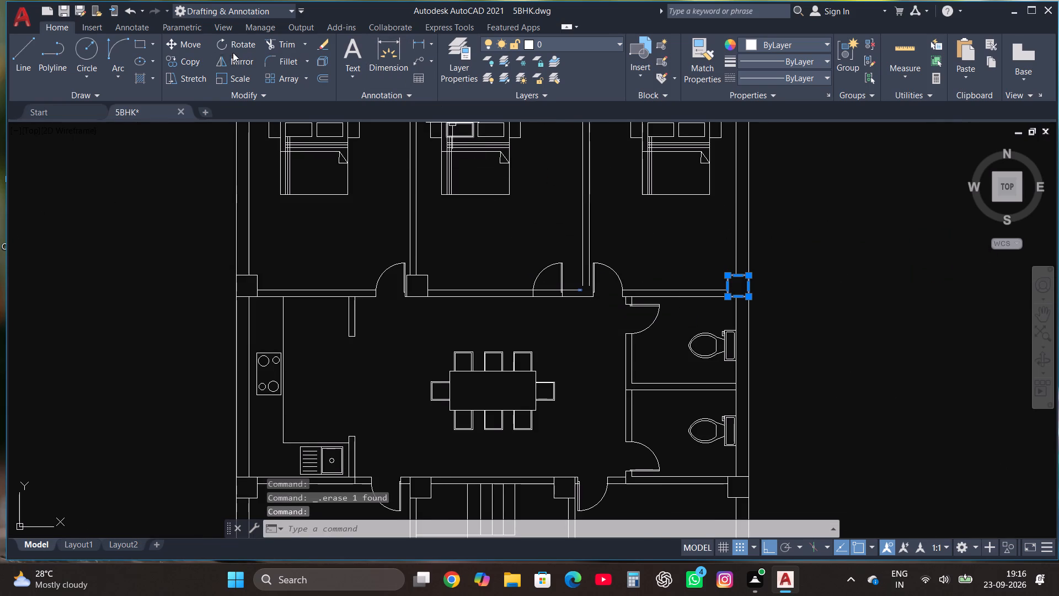
click(185, 60)
scroll(752, 317, up, 2)
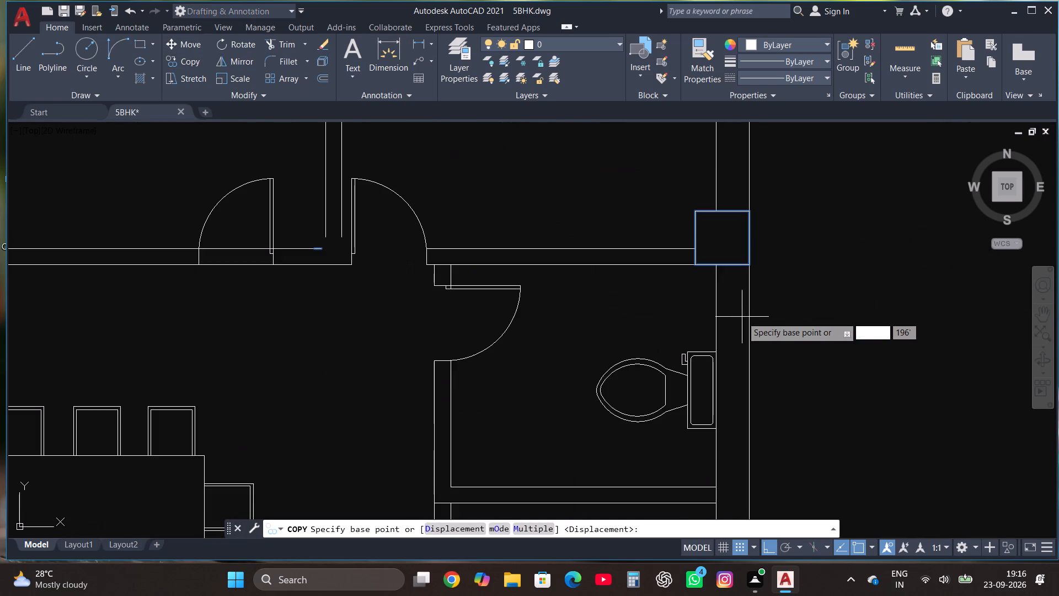
click(751, 267)
scroll(742, 280, down, 1)
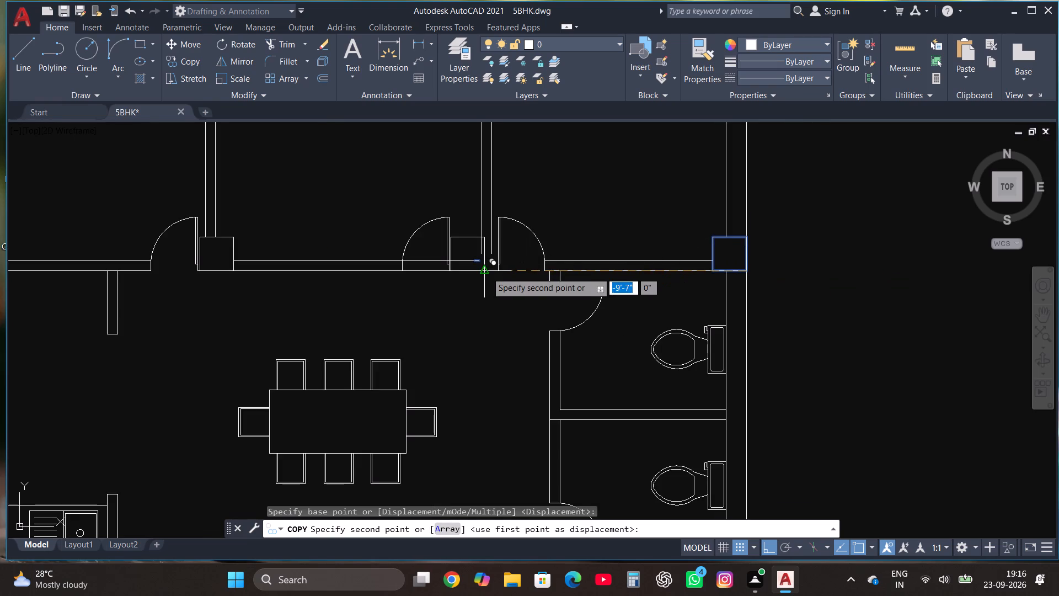
scroll(486, 272, up, 2)
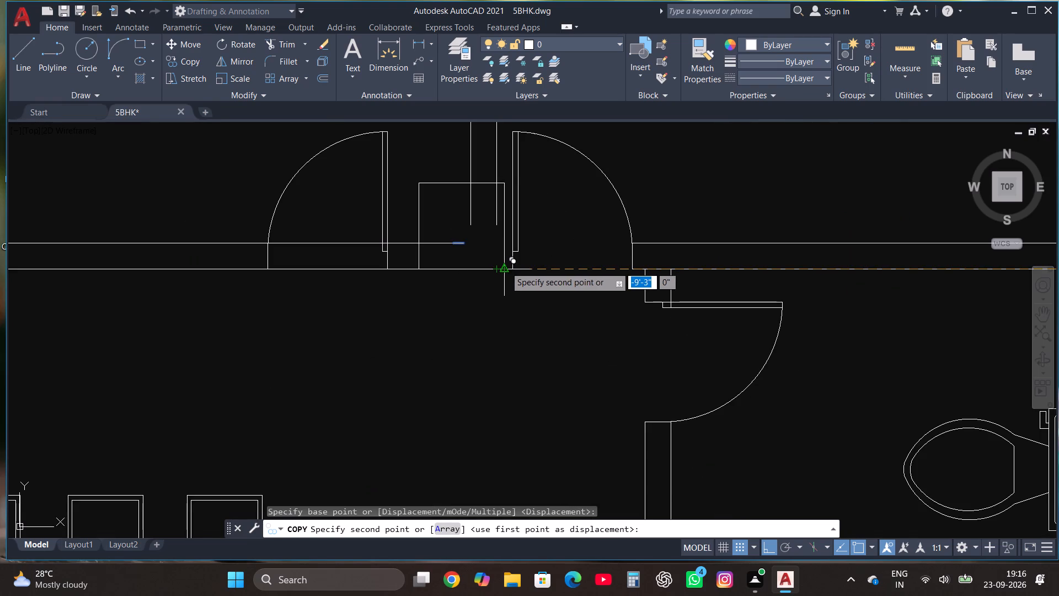
click(505, 267)
Trim the bedroom partition lines and horizontal wall line pieces lying inside the copied column.
scroll(547, 350, down, 1)
scroll(462, 226, up, 2)
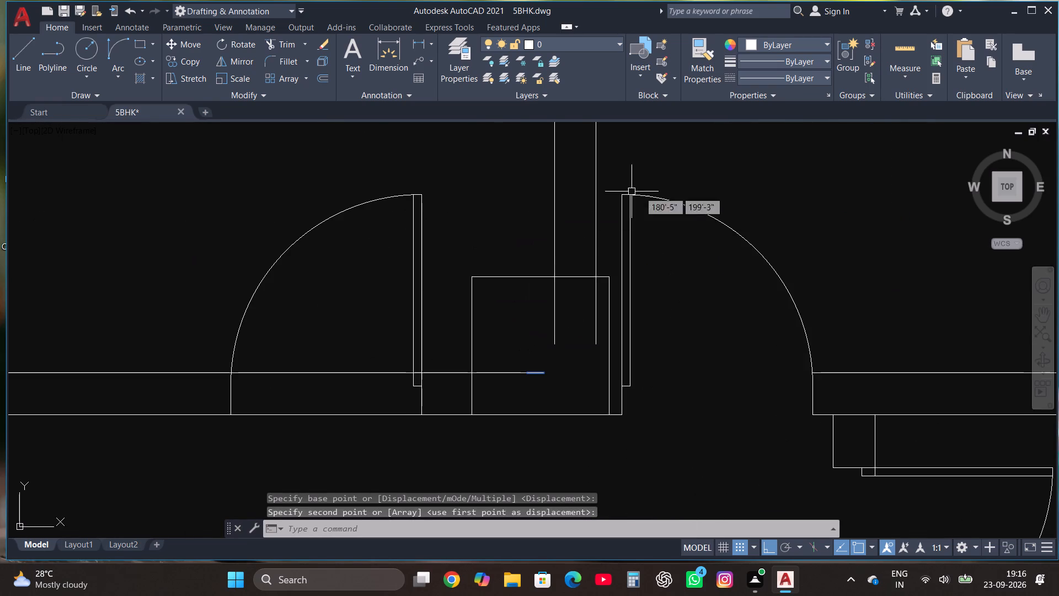
click(282, 41)
click(504, 385)
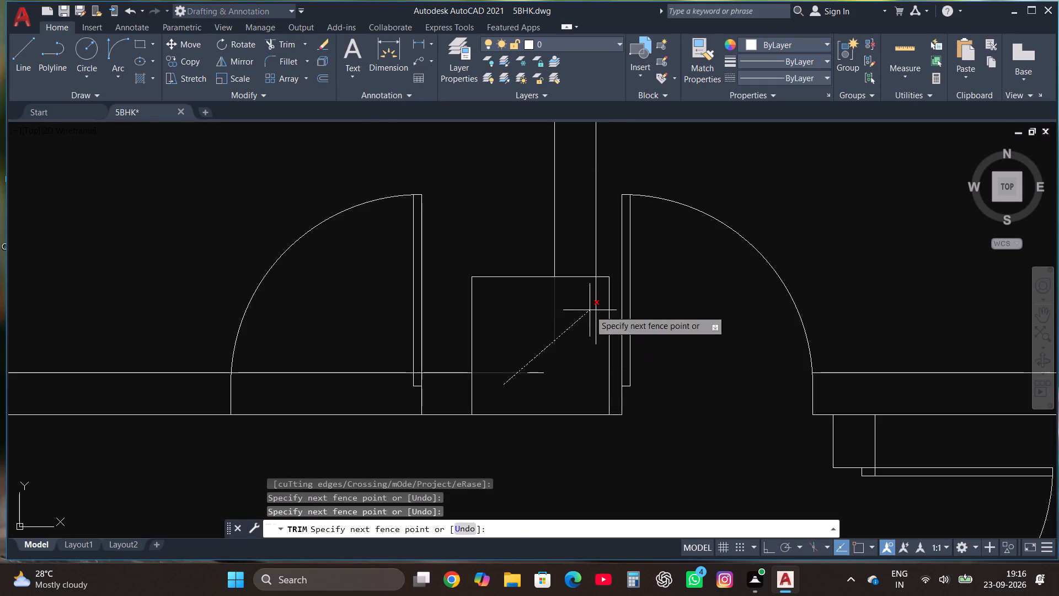
click(590, 310)
click(600, 319)
click(571, 306)
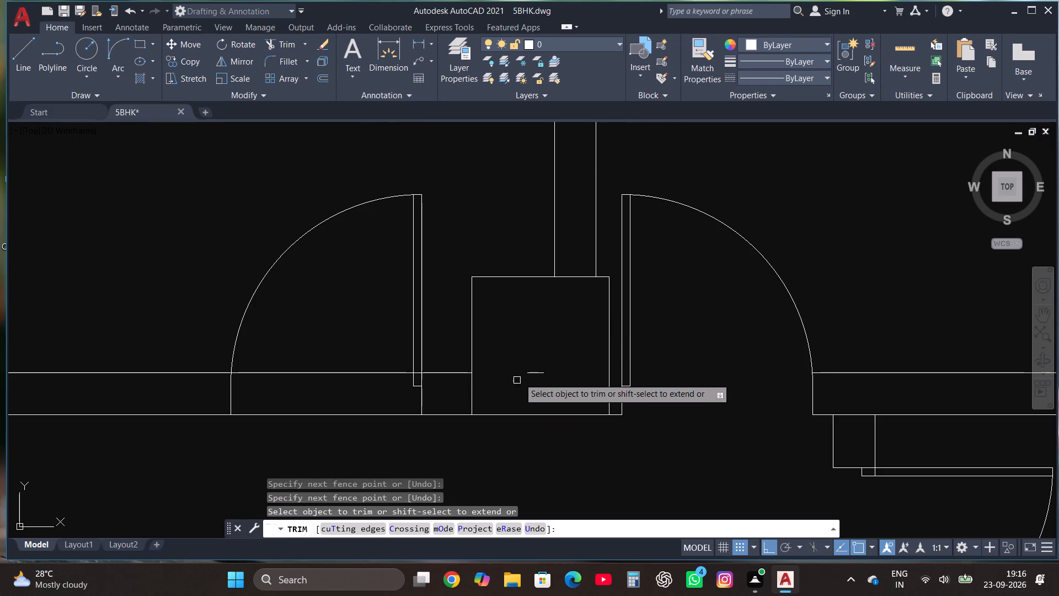
click(534, 368)
click(538, 380)
Trim both wall lines across the relocated middle bedroom door's opening.
click(317, 361)
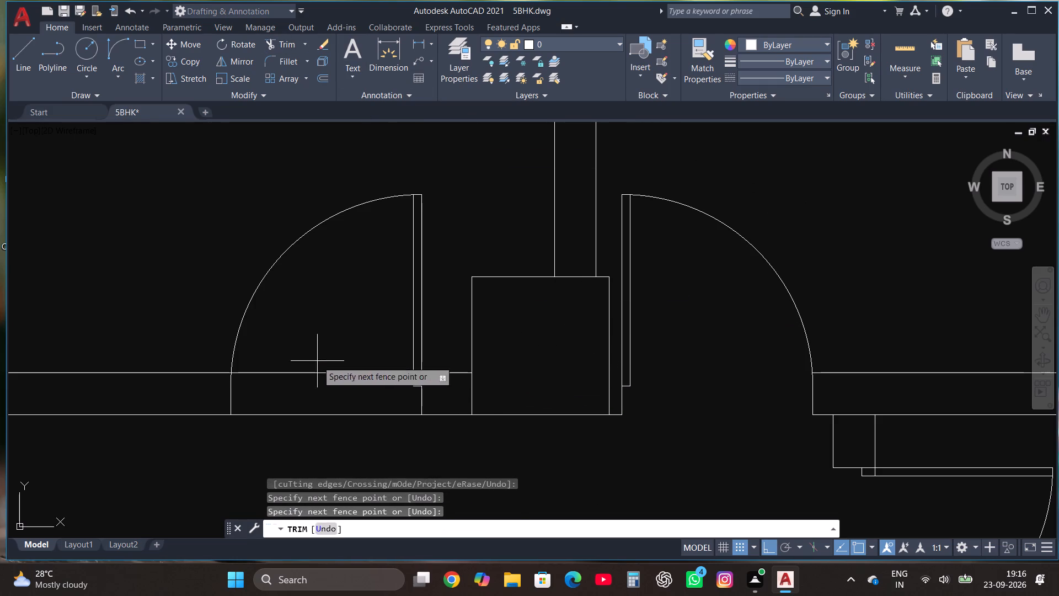
click(314, 433)
click(357, 357)
click(374, 427)
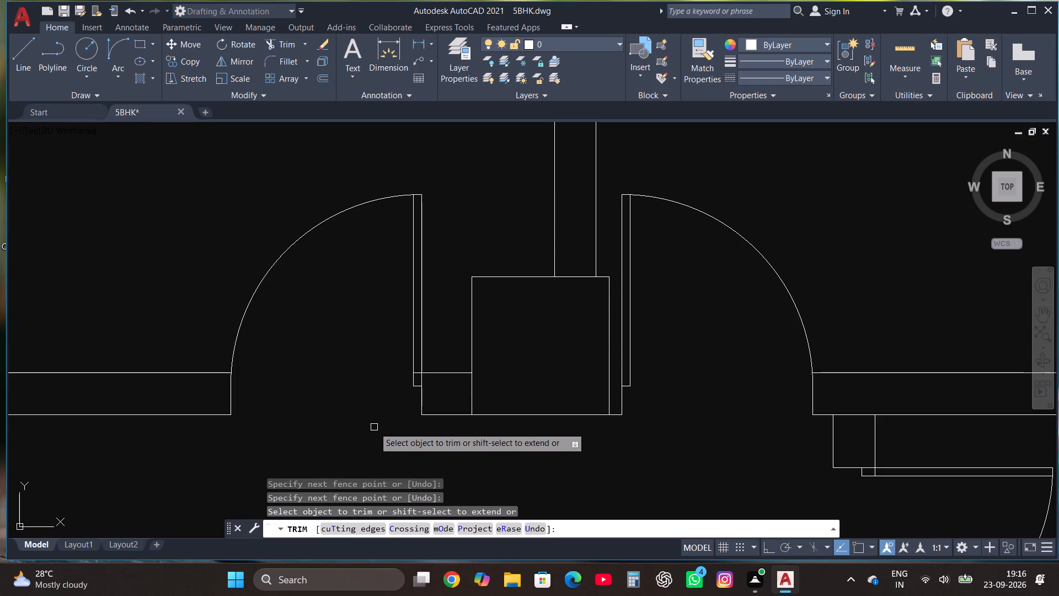
Make COLUMN the current layer and fill the three unfilled columns along the bedroom door wall, two interior and one east, with solid hatch.
key(Escape)
scroll(374, 427, down, 3)
scroll(549, 310, down, 1)
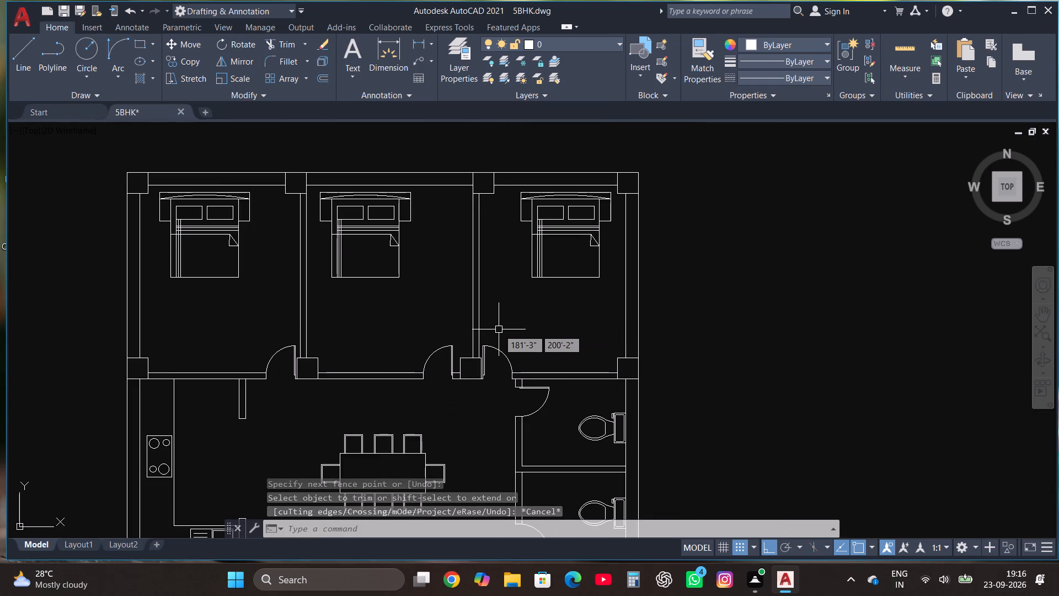
click(571, 44)
click(567, 73)
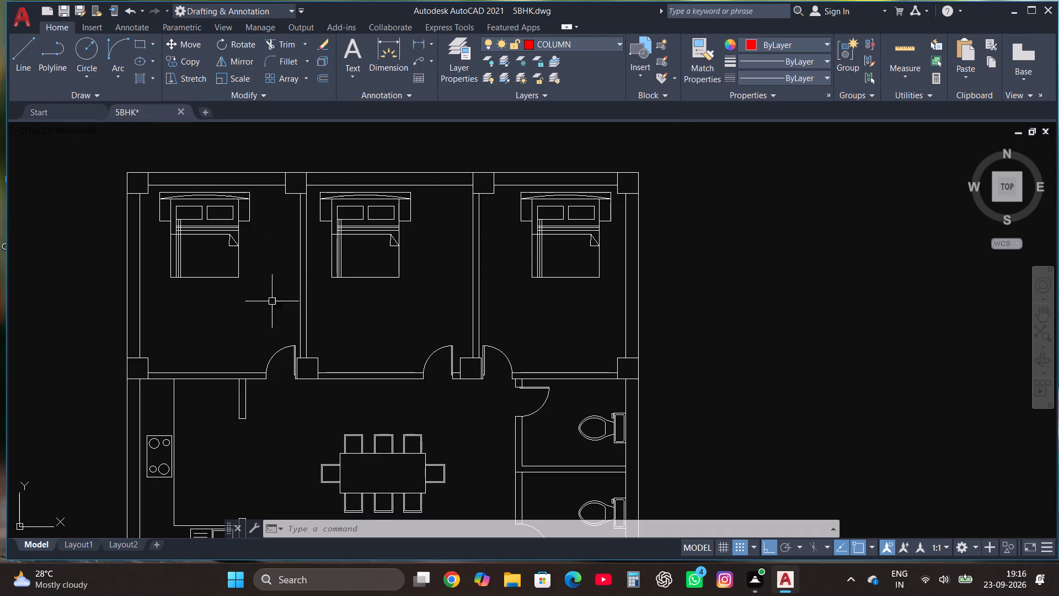
text(HAT)
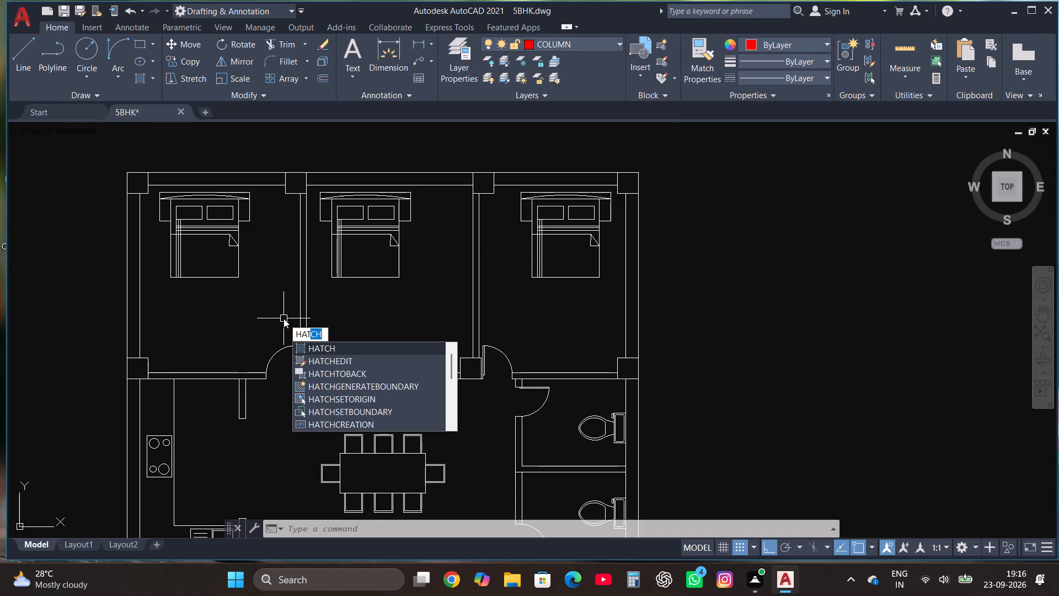
click(353, 344)
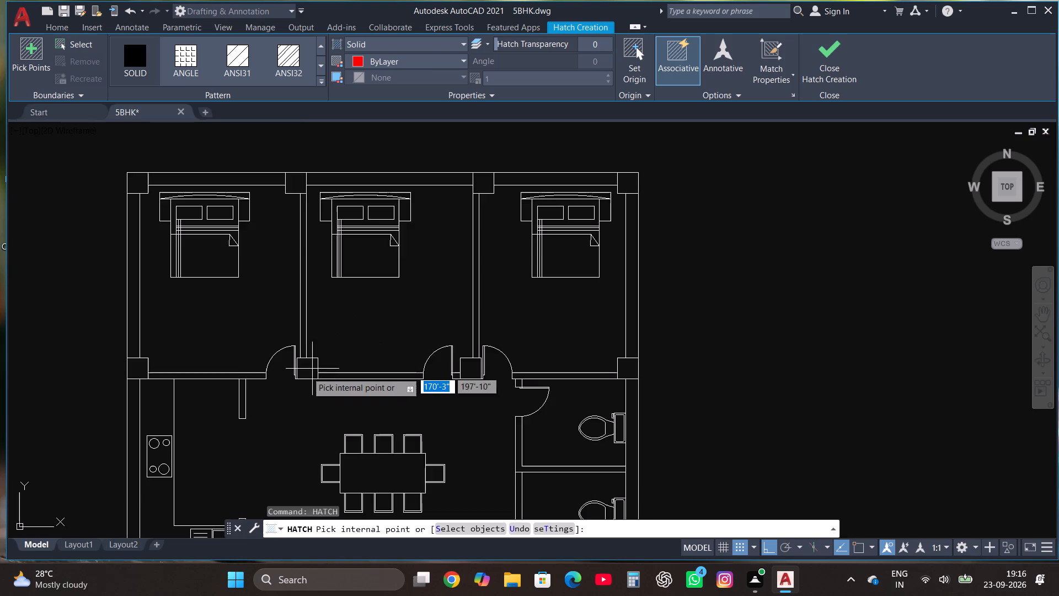
scroll(303, 375, up, 2)
click(303, 375)
click(733, 365)
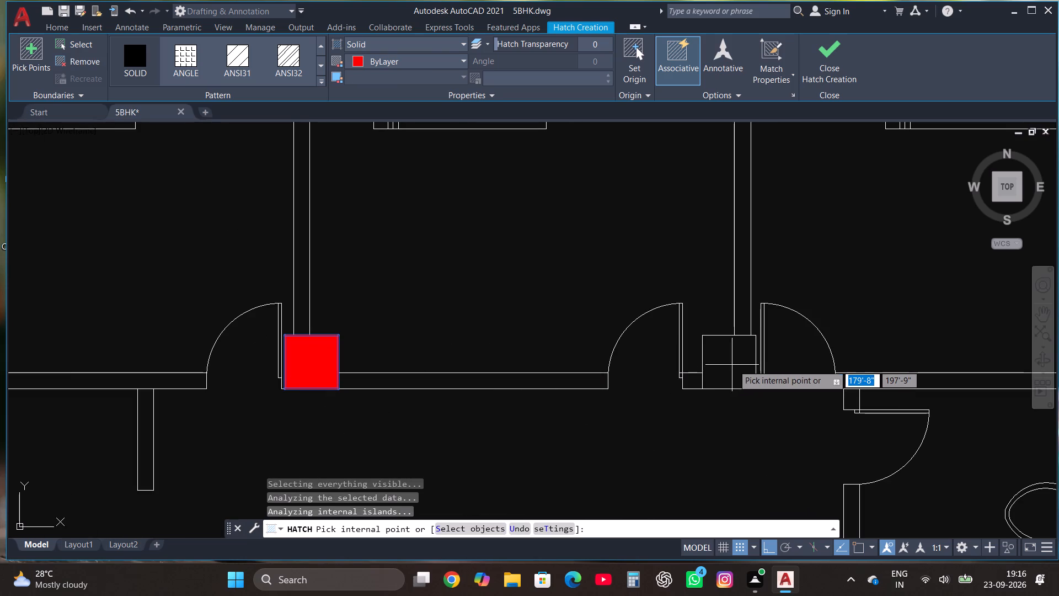
scroll(733, 365, down, 5)
scroll(788, 366, up, 3)
click(879, 381)
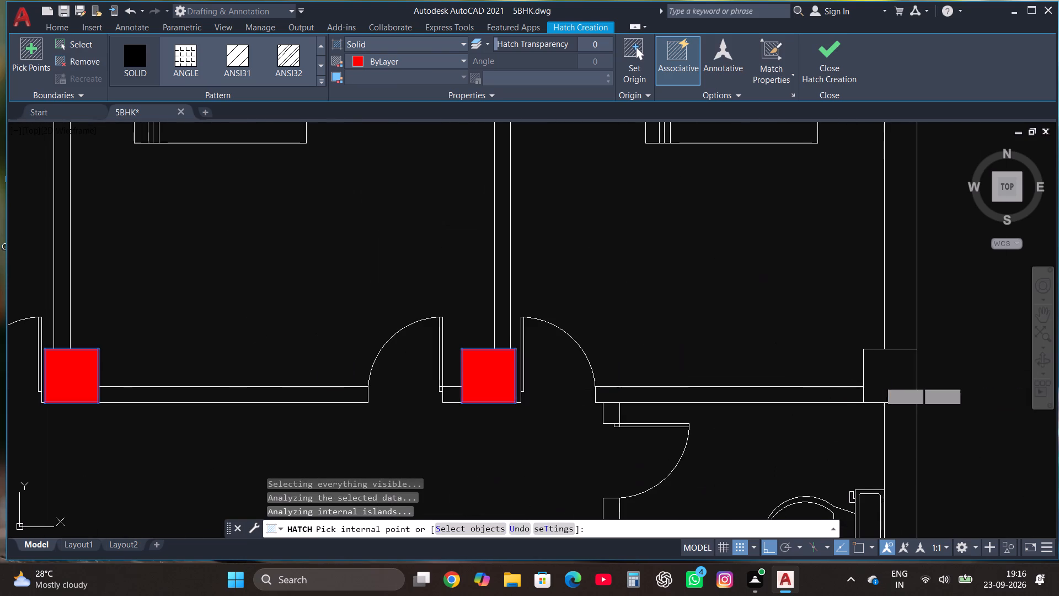
scroll(879, 384, down, 4)
scroll(888, 310, up, 4)
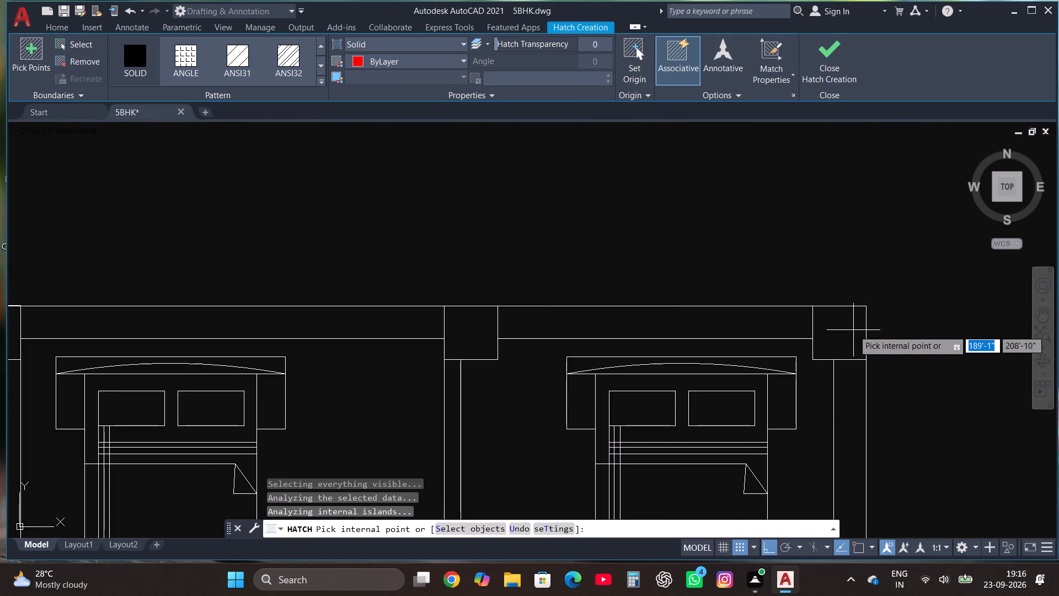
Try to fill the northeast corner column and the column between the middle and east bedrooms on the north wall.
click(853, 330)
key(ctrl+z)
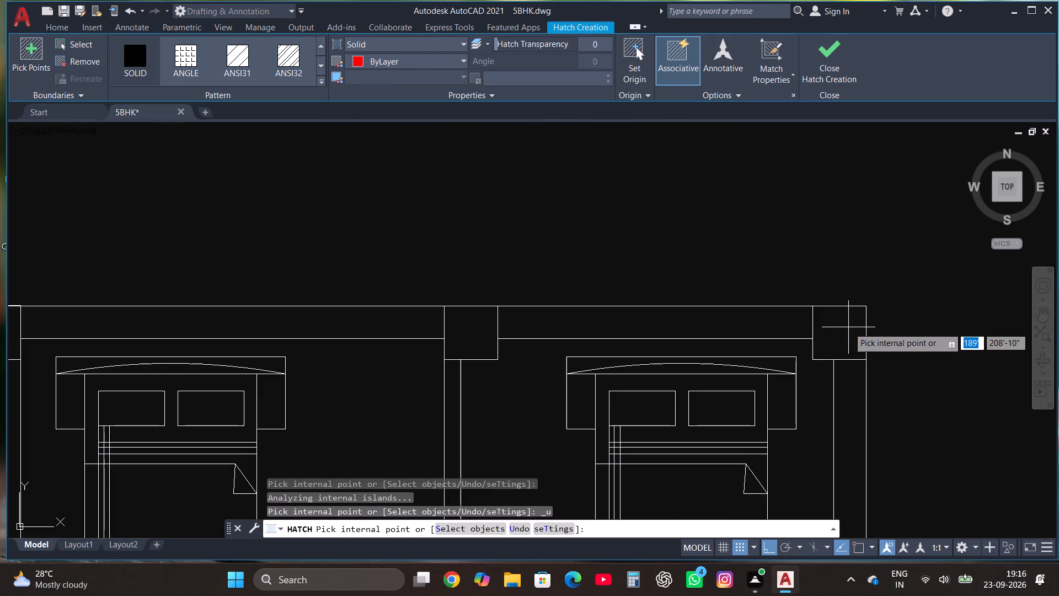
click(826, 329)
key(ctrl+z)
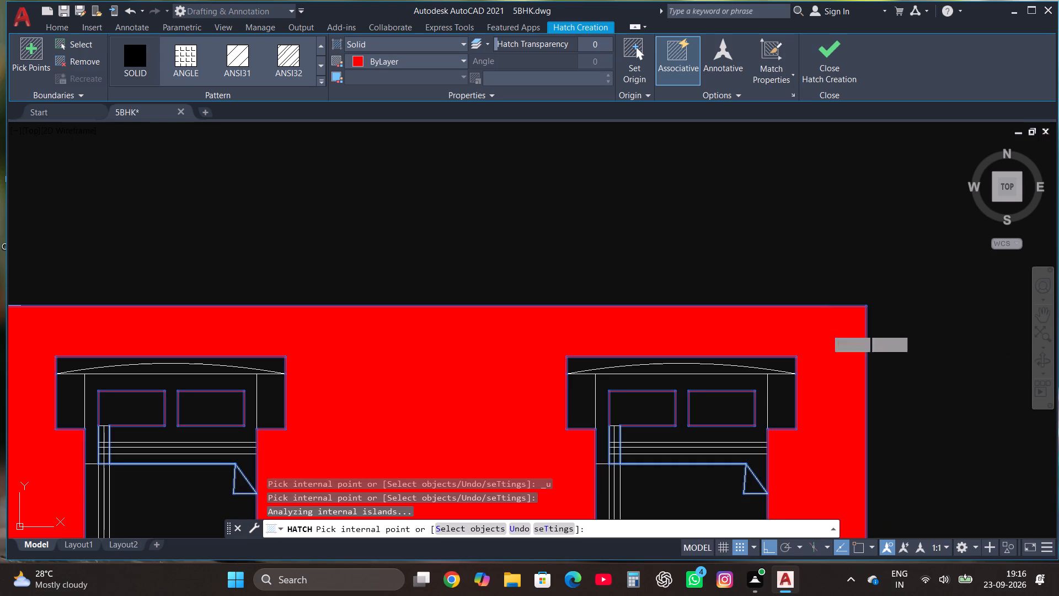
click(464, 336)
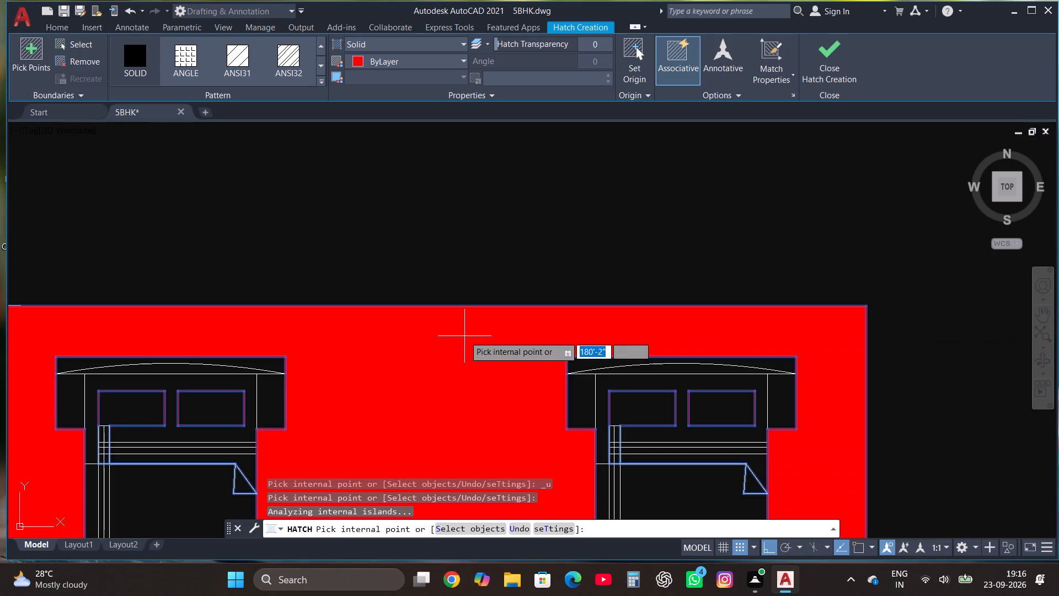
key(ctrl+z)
Finish the column hatch and save the drawing.
click(816, 46)
scroll(576, 267, down, 3)
double_click(564, 349)
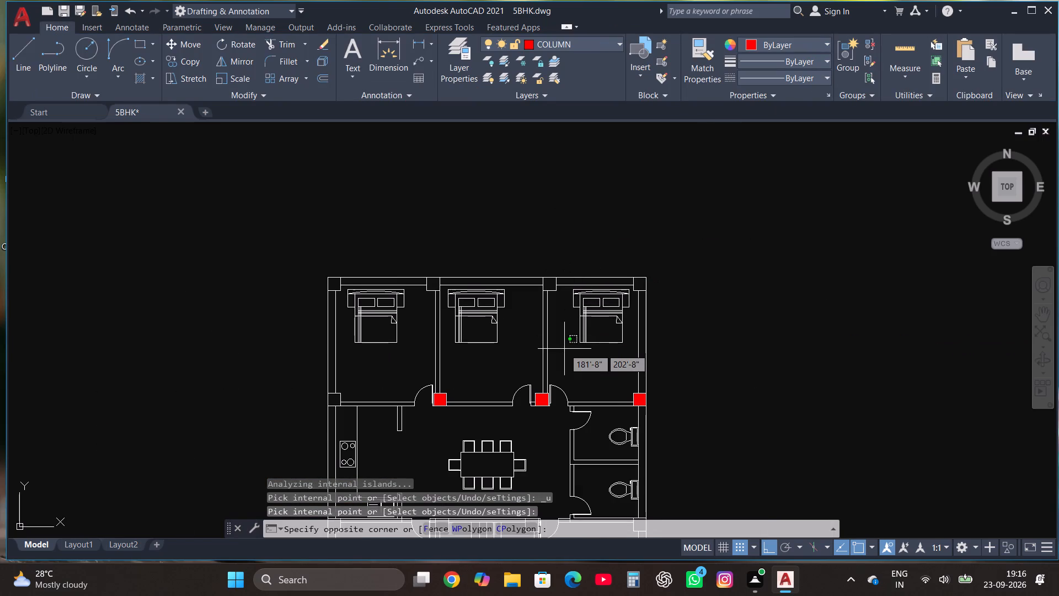
key(ctrl+s)
Fill the northwest corner column and the adjacent north-wall column between the west and middle bedrooms with solid hatch.
text(HS)
key(BackSpace)
key(a)
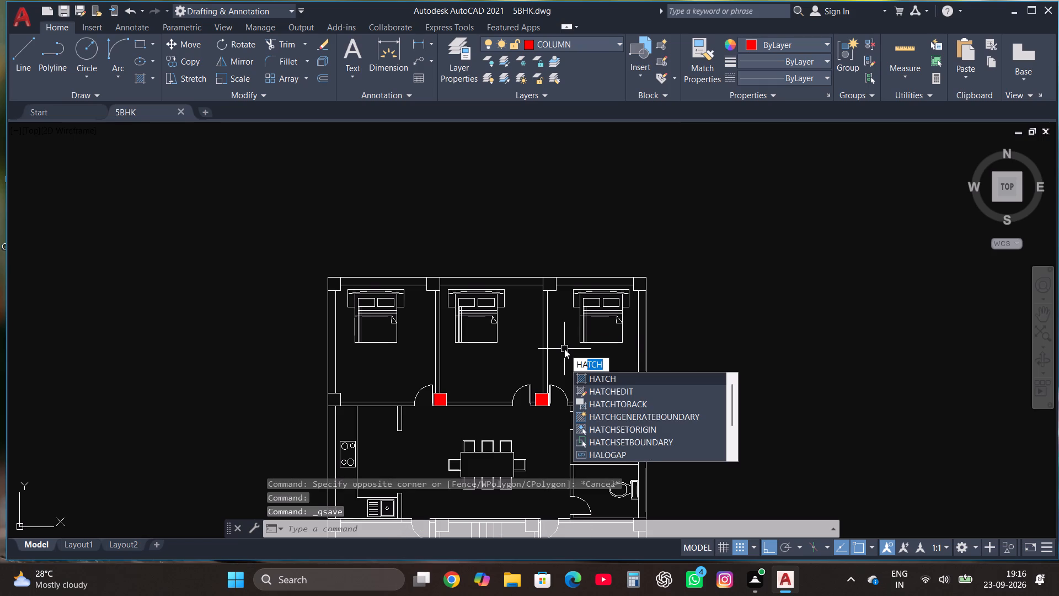
click(602, 381)
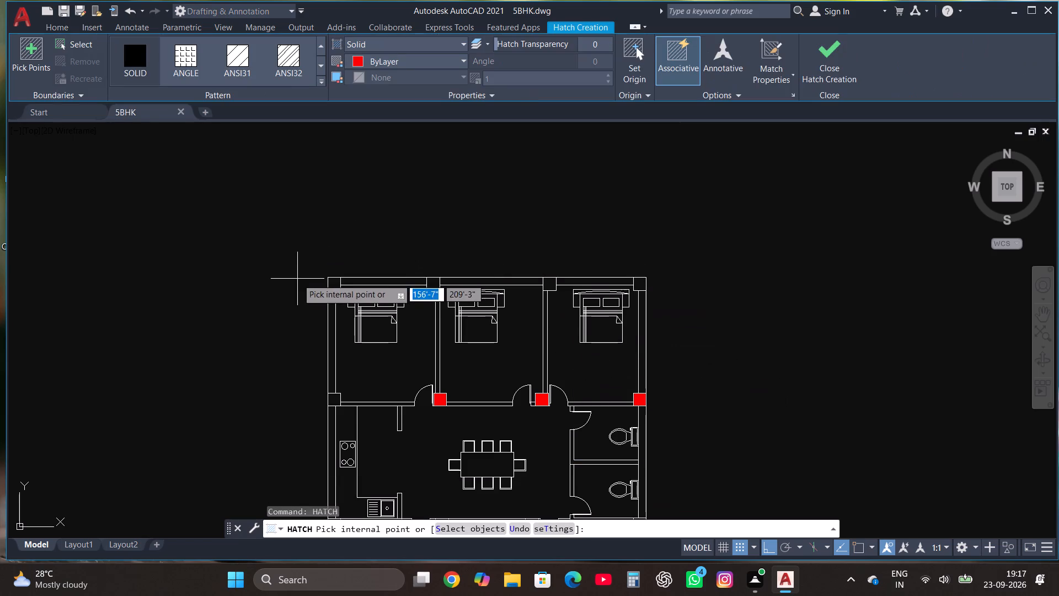
scroll(338, 285, up, 3)
click(338, 285)
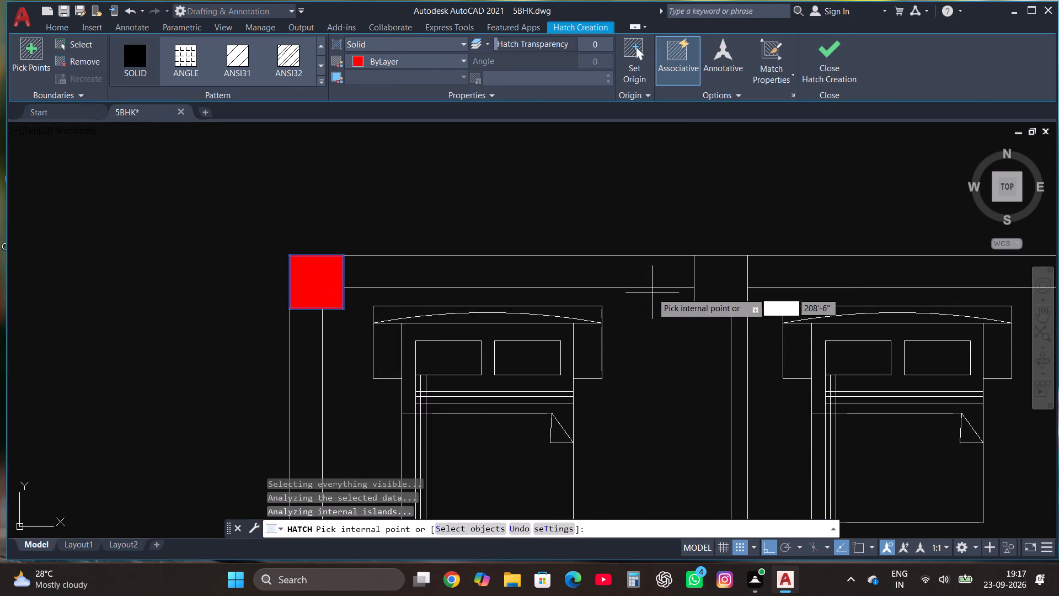
click(716, 284)
scroll(716, 284, down, 3)
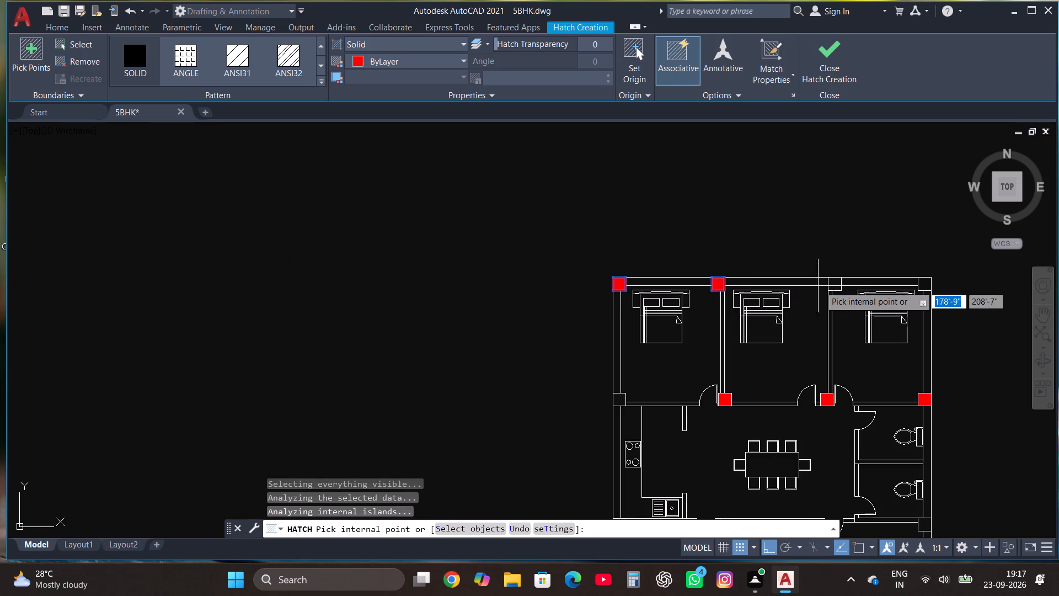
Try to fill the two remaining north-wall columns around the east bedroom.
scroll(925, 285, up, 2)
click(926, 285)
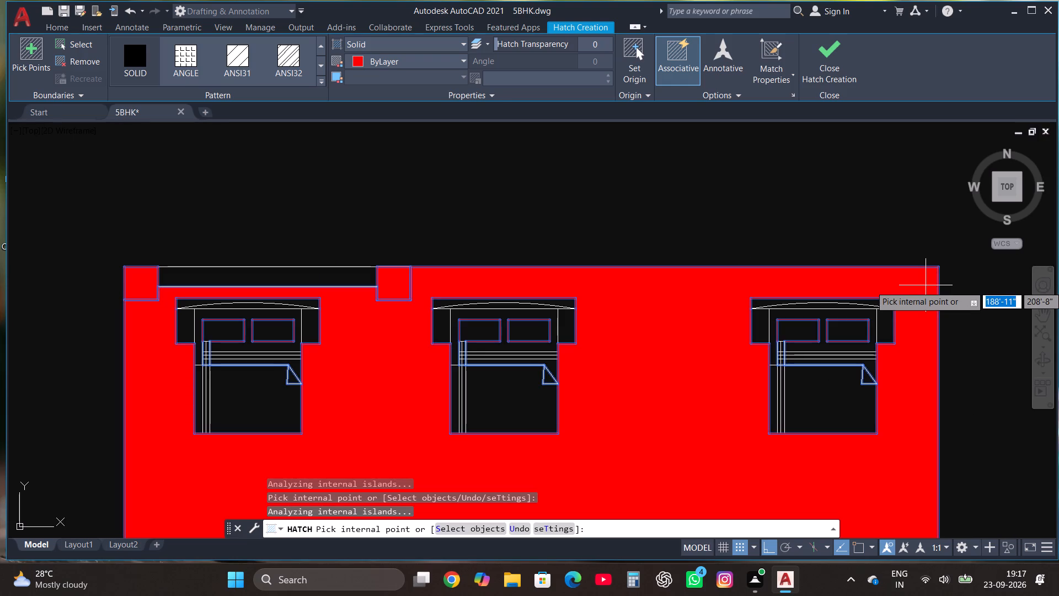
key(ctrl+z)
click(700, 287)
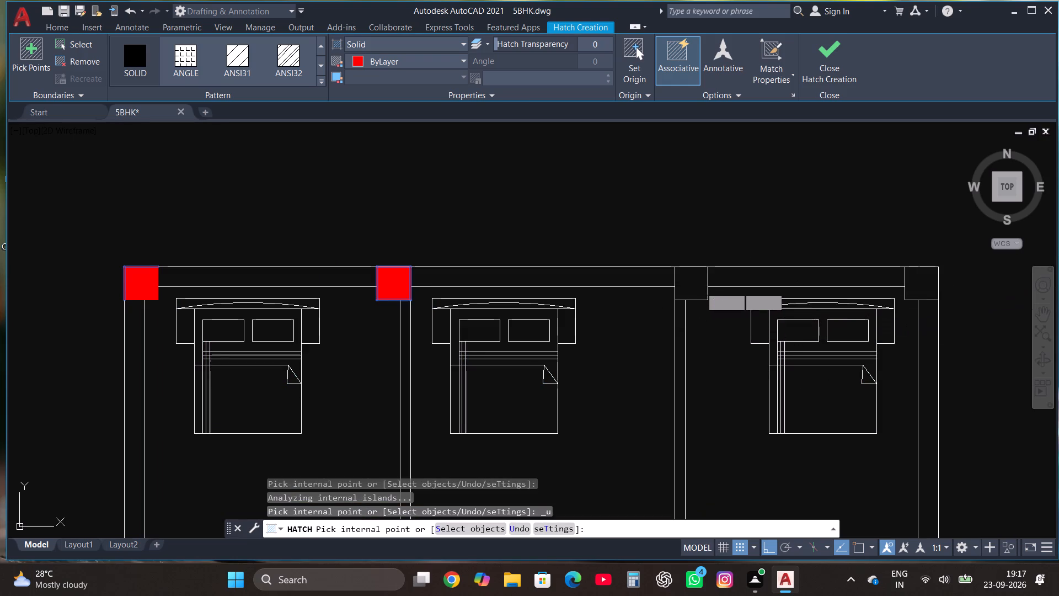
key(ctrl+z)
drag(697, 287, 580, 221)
Fill the four columns along the wall south of the kitchen and dining area and the four south outer wall columns with solid hatch.
scroll(575, 217, down, 5)
scroll(543, 283, up, 4)
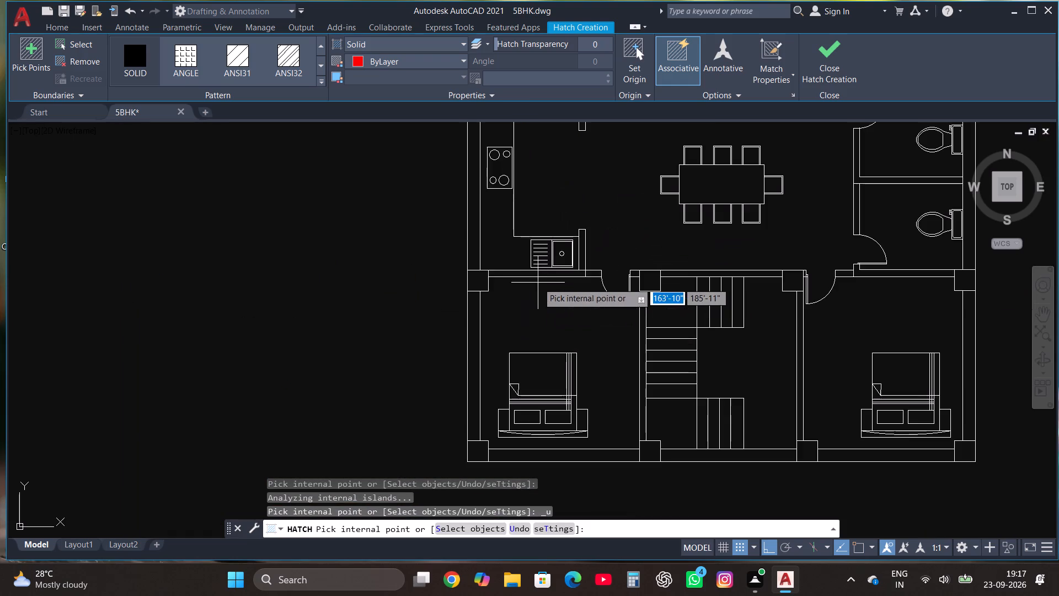
click(476, 283)
key(ctrl+z)
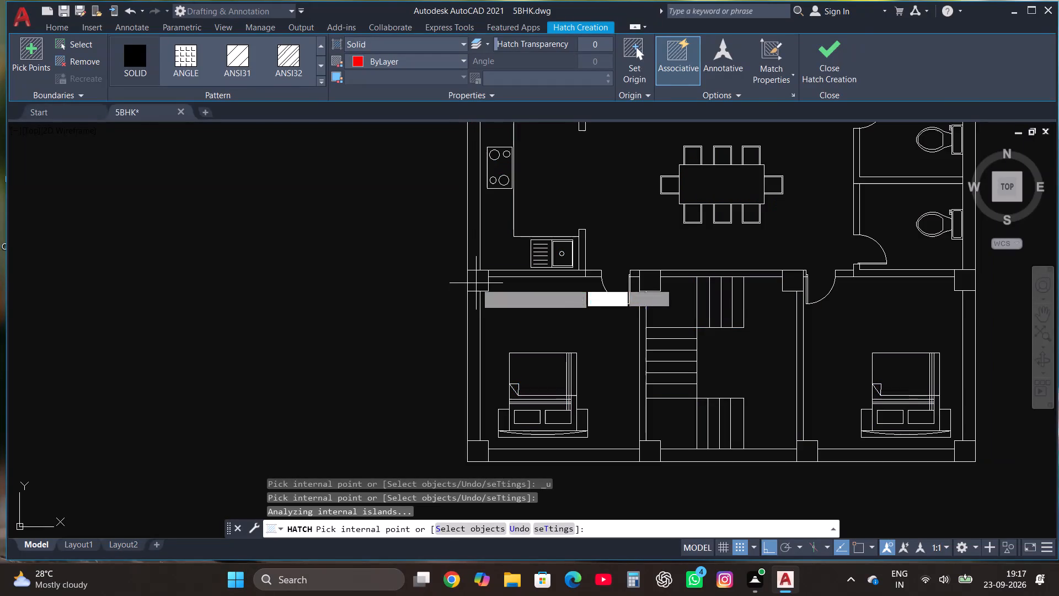
click(646, 284)
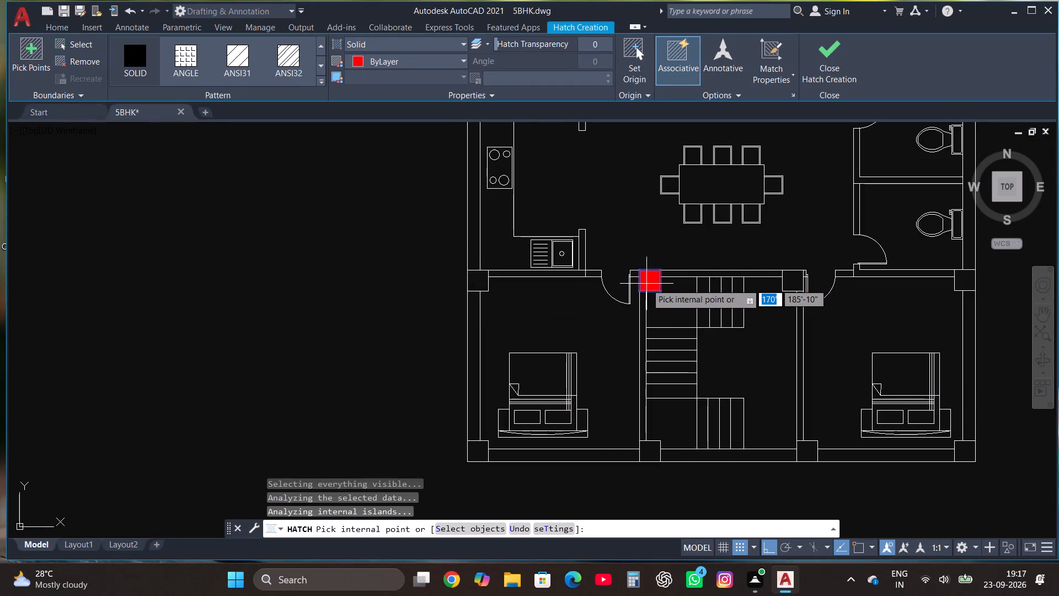
click(796, 284)
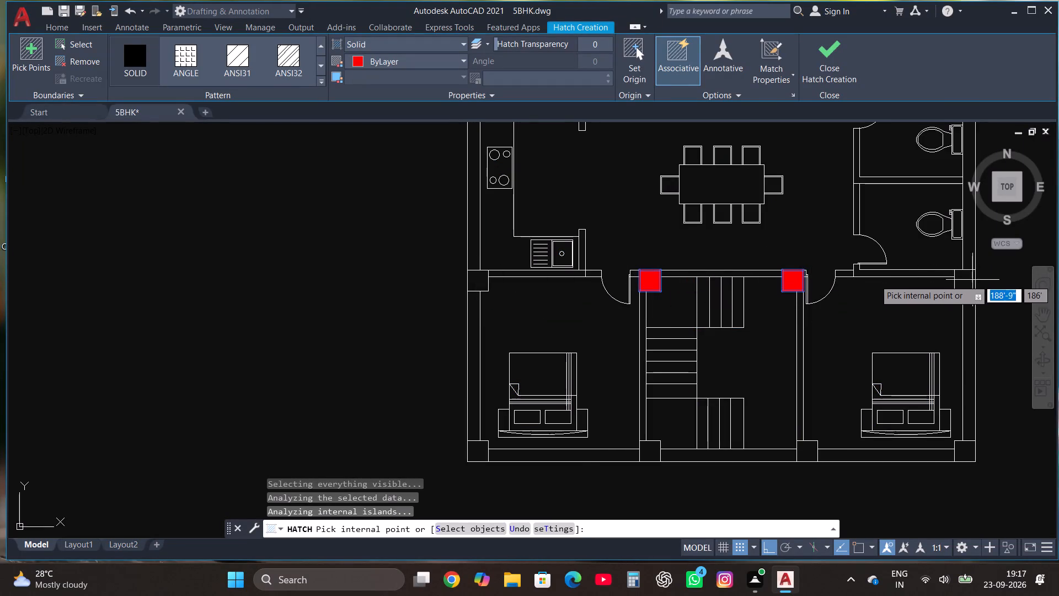
click(972, 279)
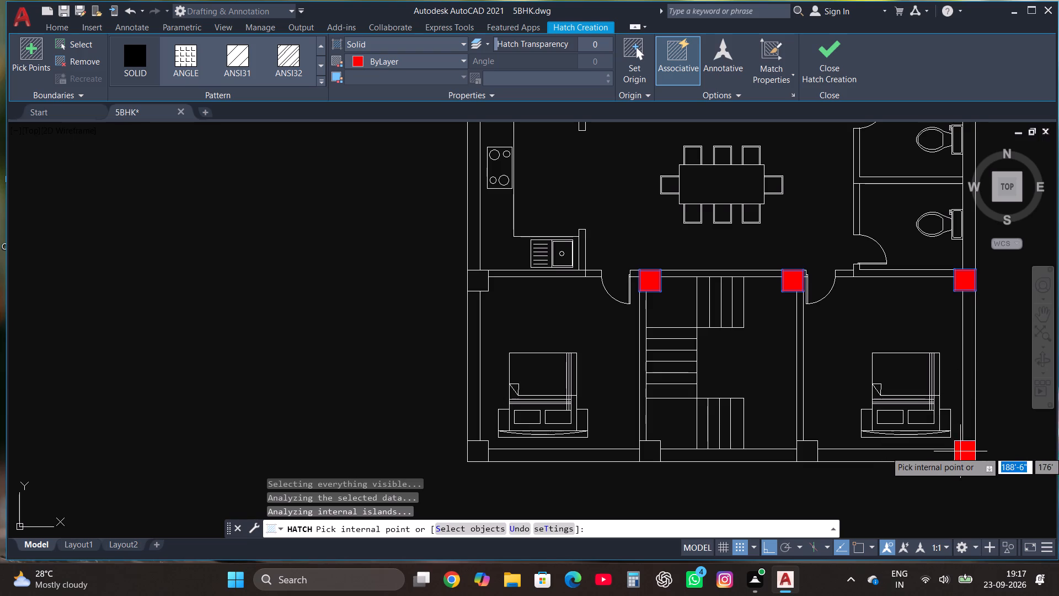
click(964, 453)
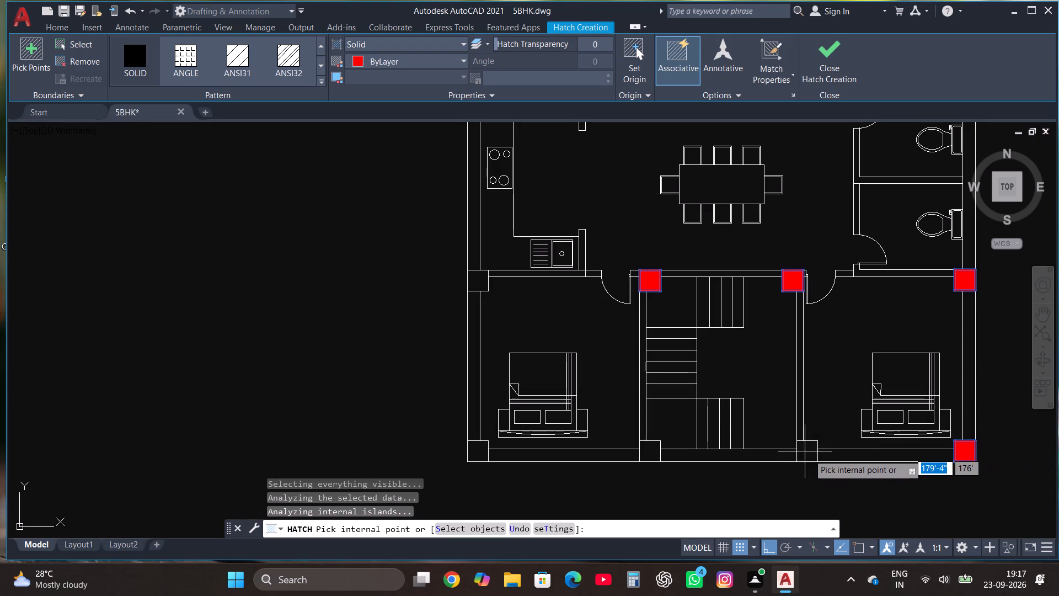
click(809, 454)
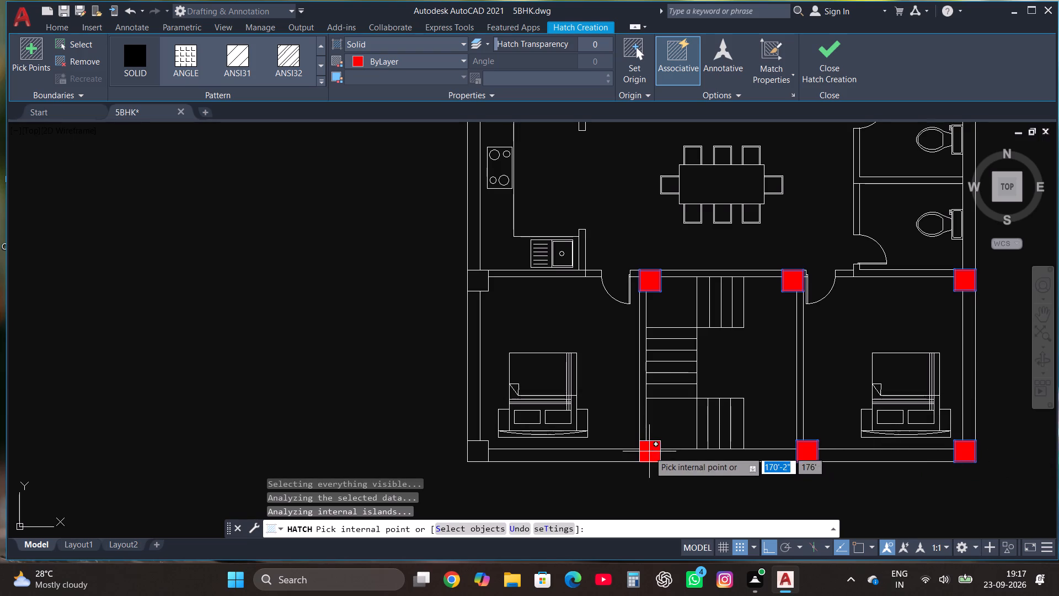
click(649, 451)
click(476, 451)
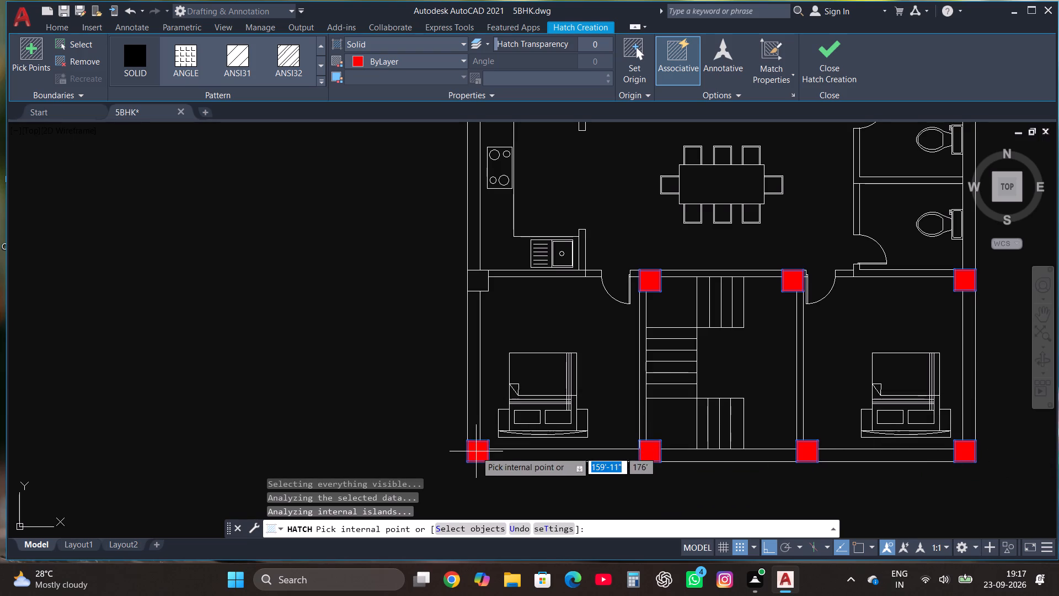
click(480, 281)
Fill the west-wall column at the kitchen's north end and the two remaining north-wall columns with solid hatch, and finish the hatch.
scroll(494, 385, down, 2)
scroll(498, 244, up, 3)
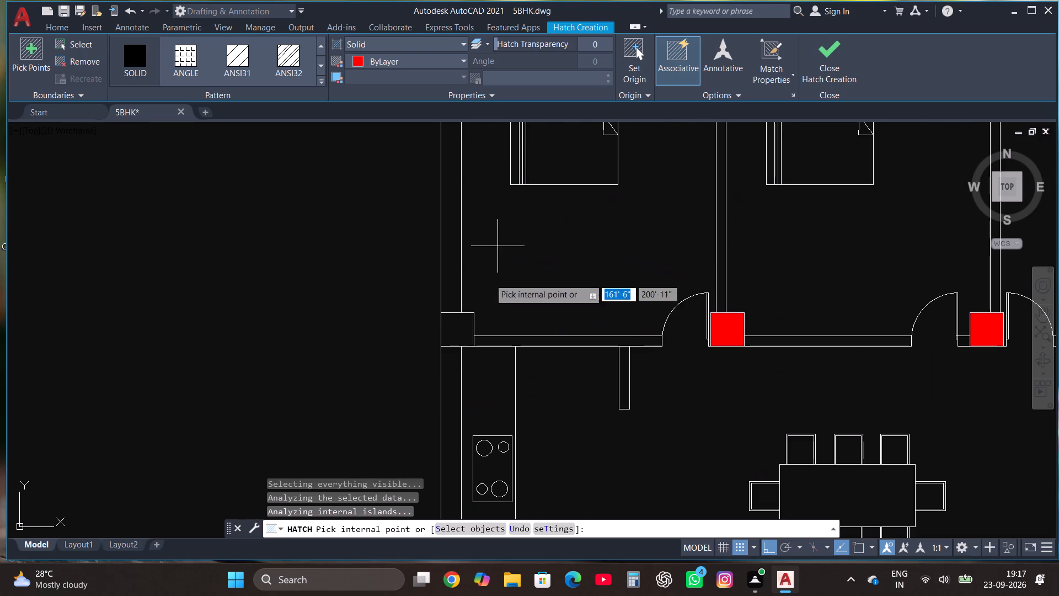
click(453, 335)
scroll(453, 335, down, 2)
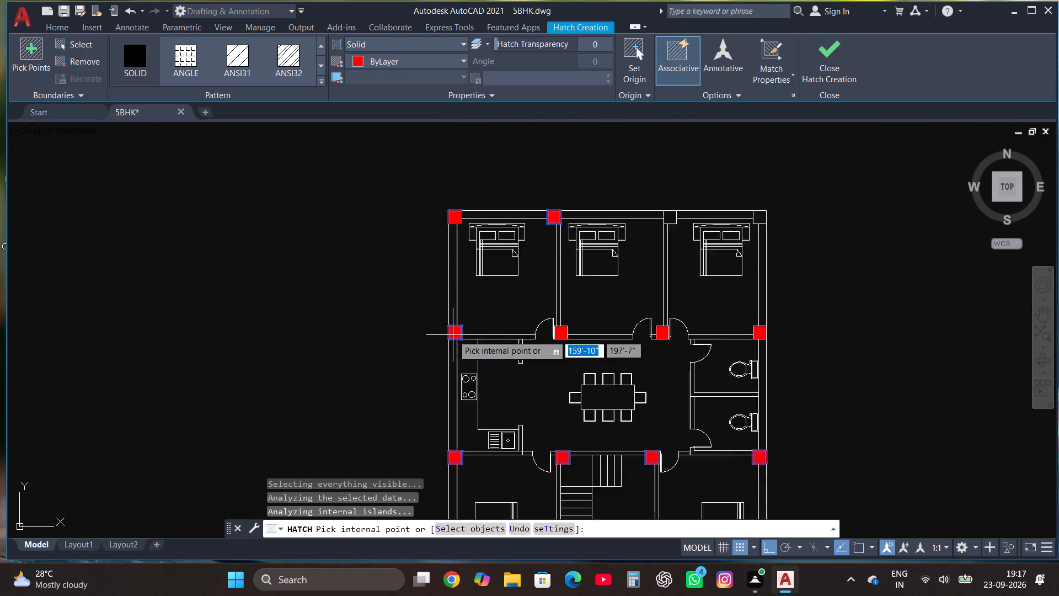
scroll(453, 335, down, 1)
scroll(635, 256, up, 2)
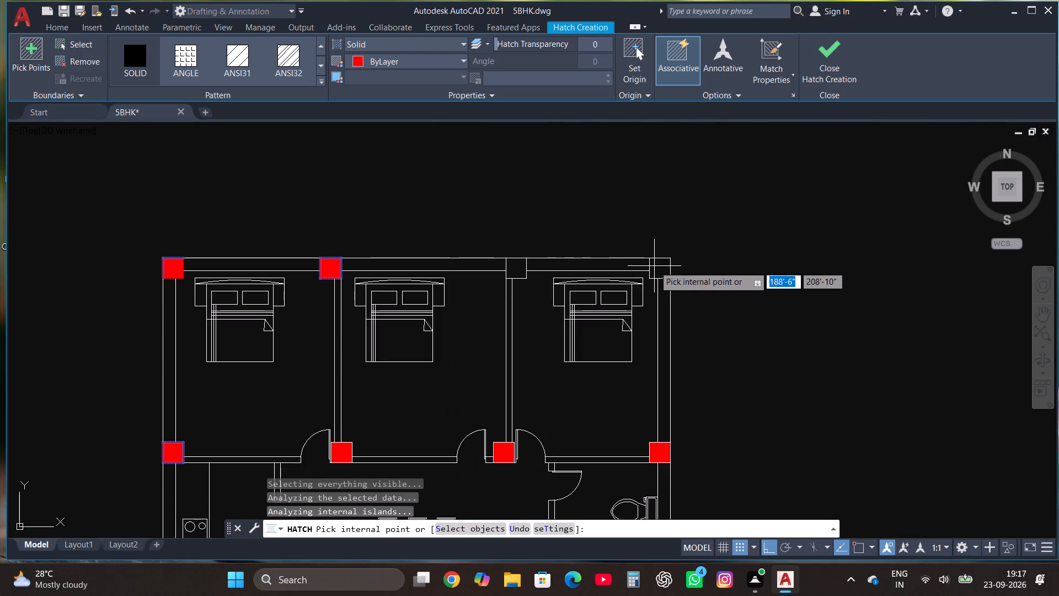
scroll(654, 266, up, 2)
scroll(670, 272, down, 1)
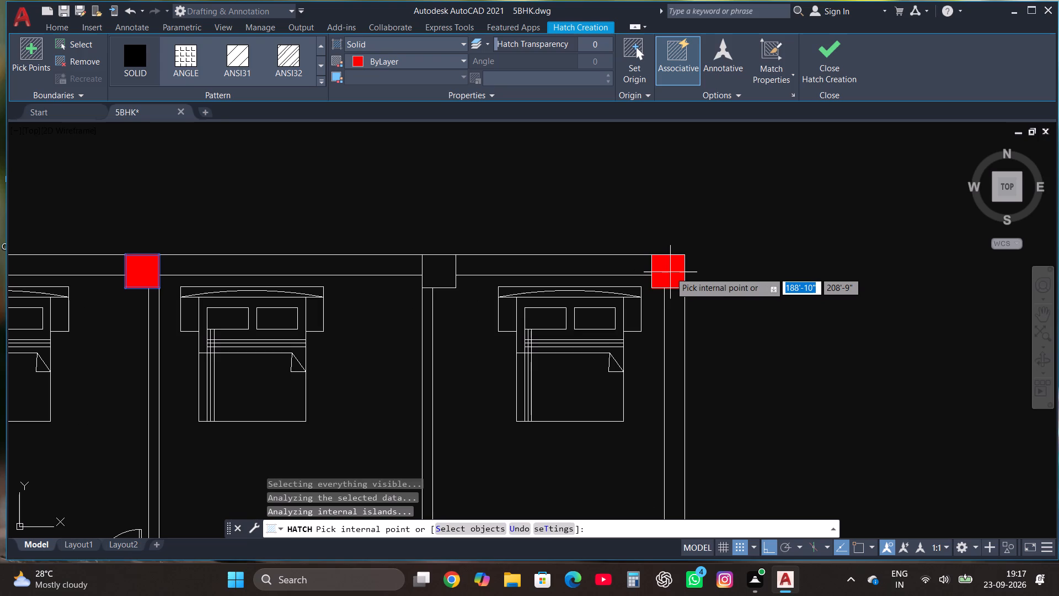
click(670, 272)
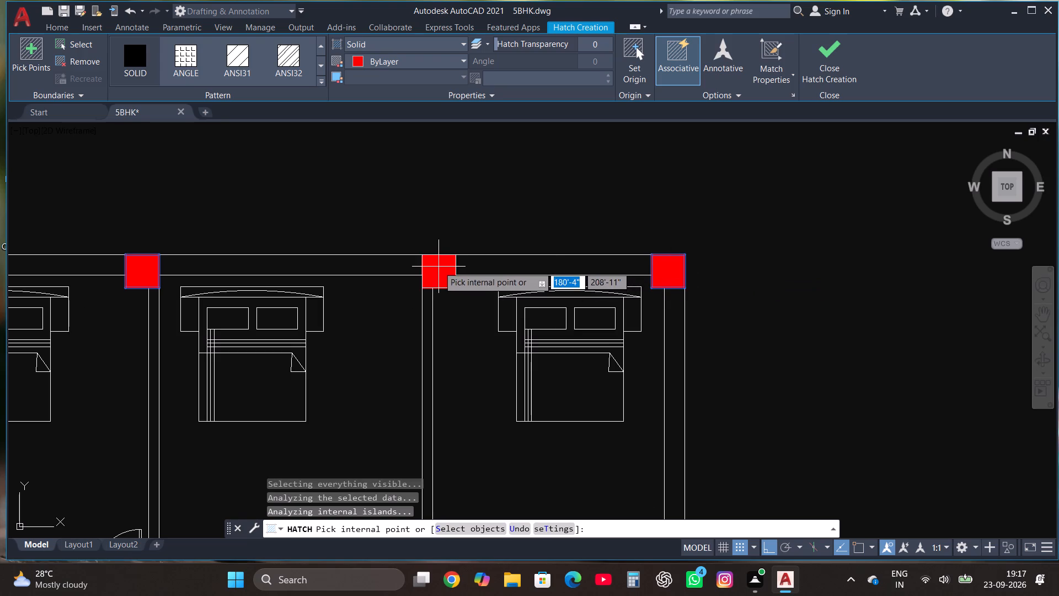
click(438, 267)
click(832, 45)
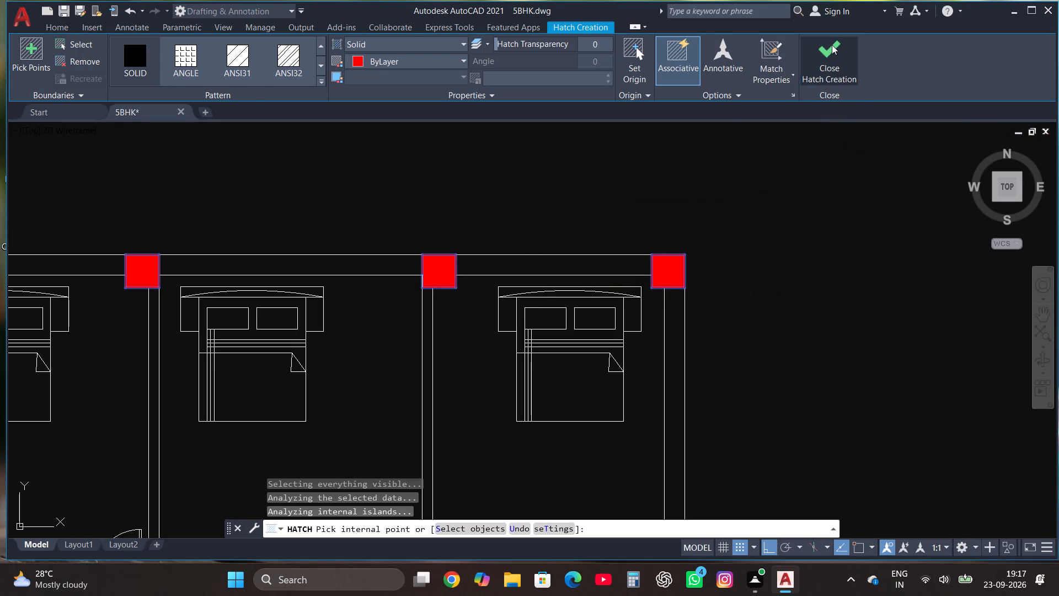
Create a new layer named WALL with index colour 144.
scroll(590, 268, down, 3)
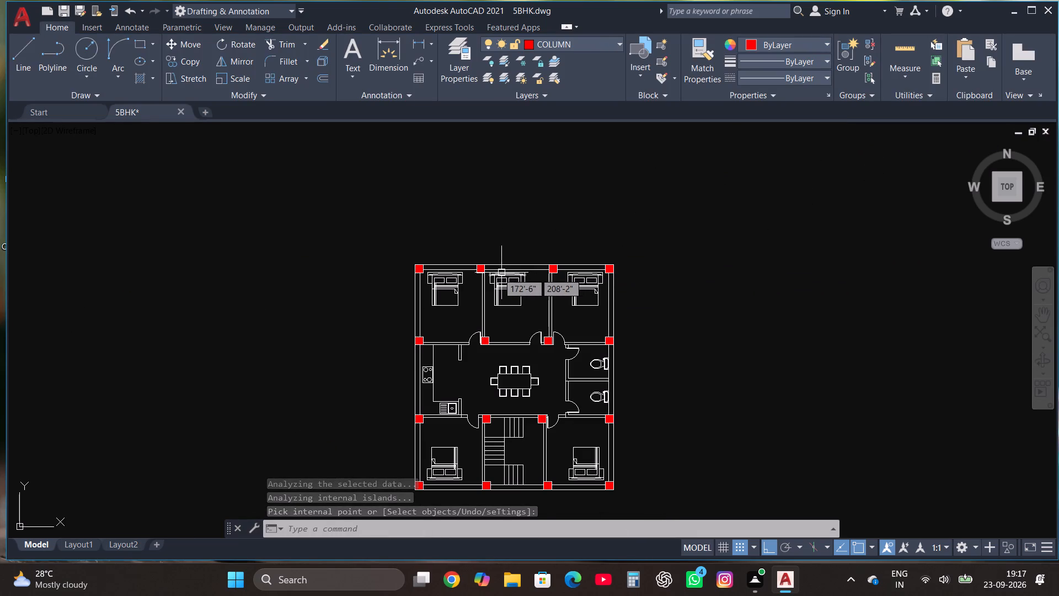
scroll(464, 272, up, 2)
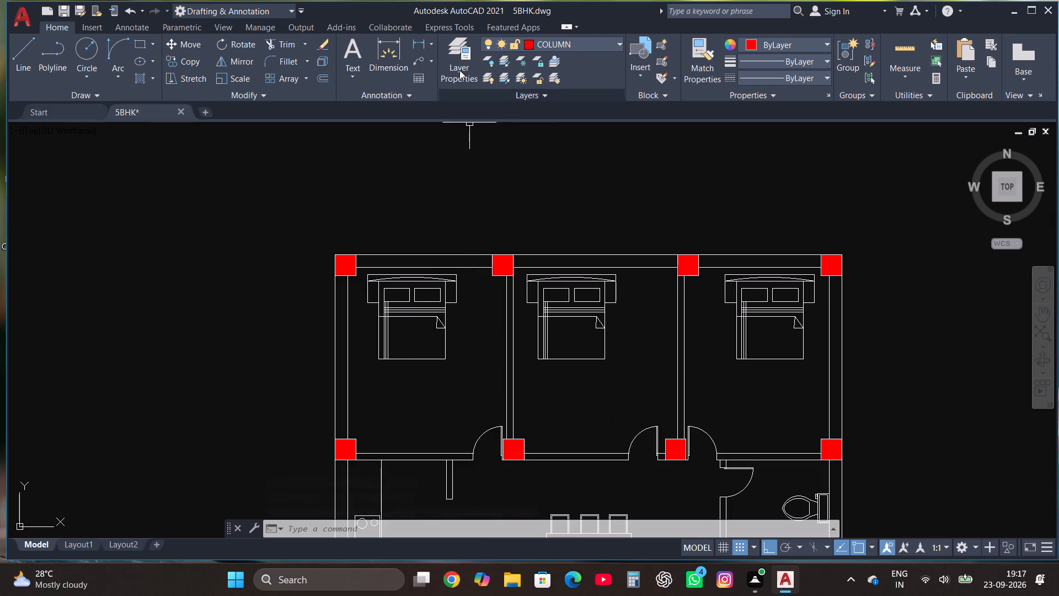
click(458, 62)
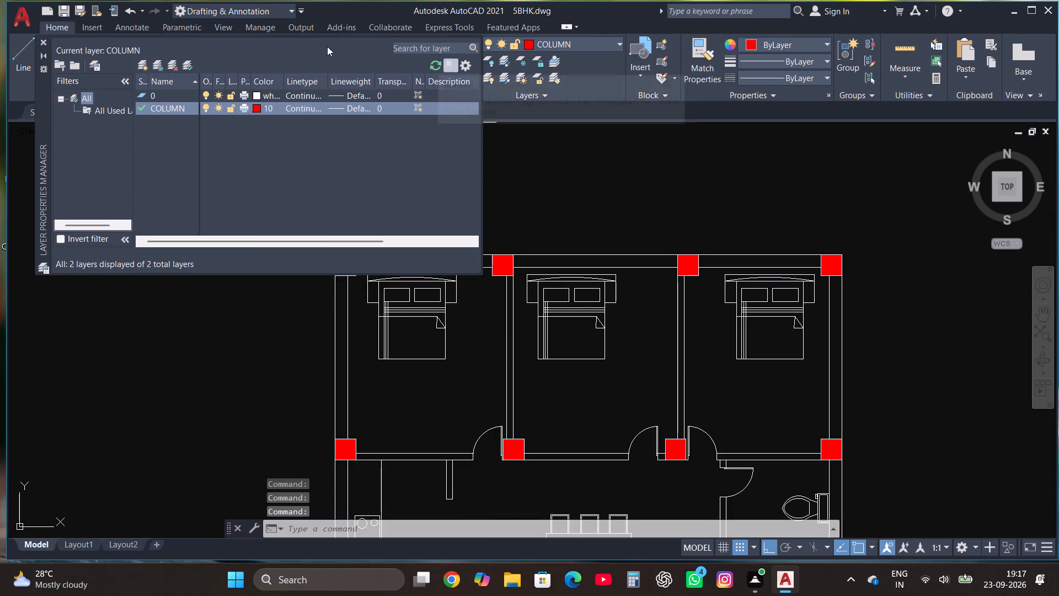
click(138, 65)
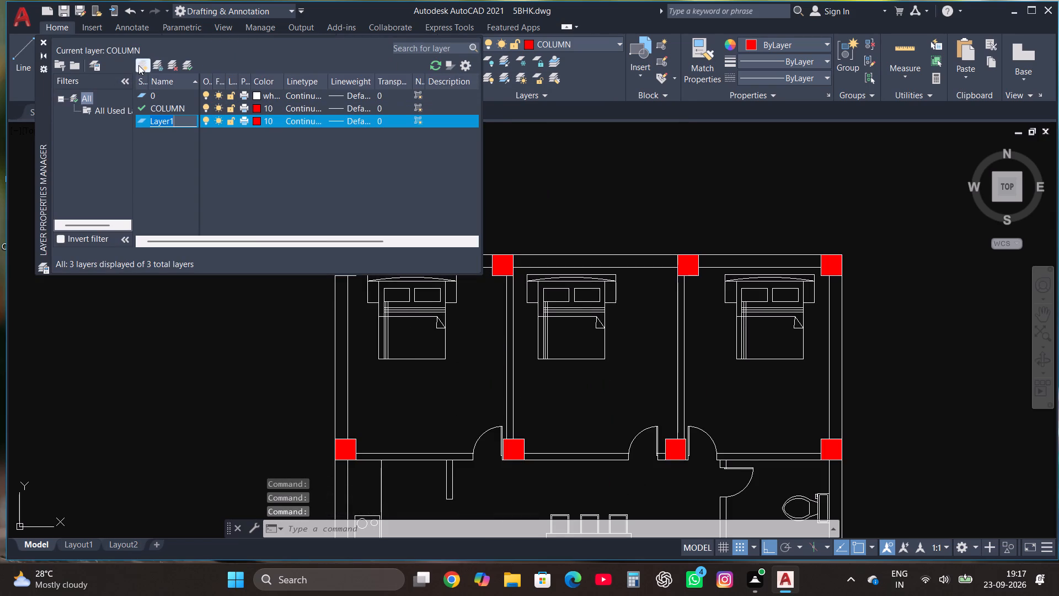
text(WALL)
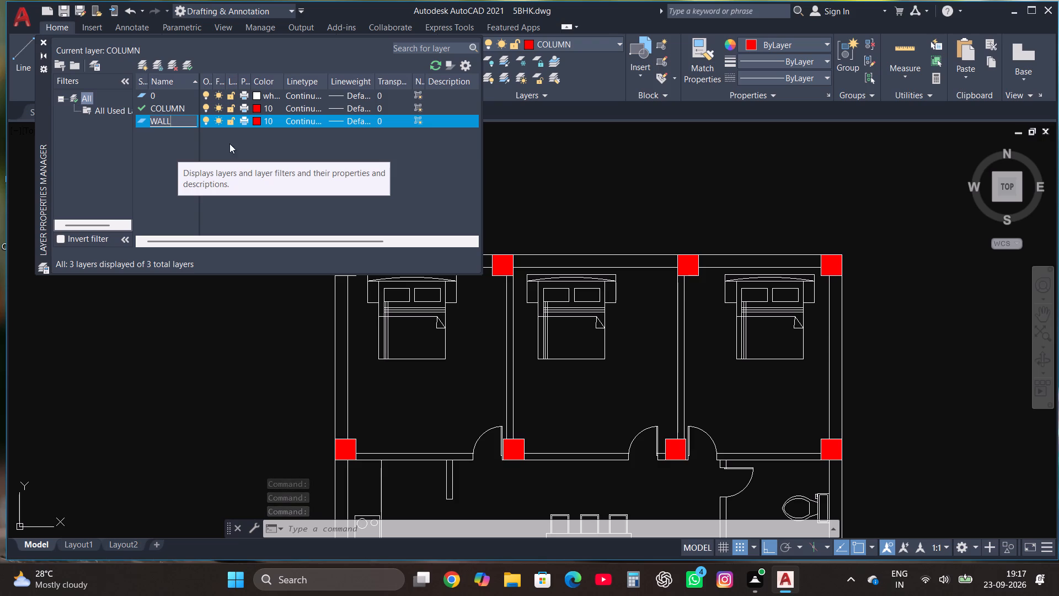
click(255, 116)
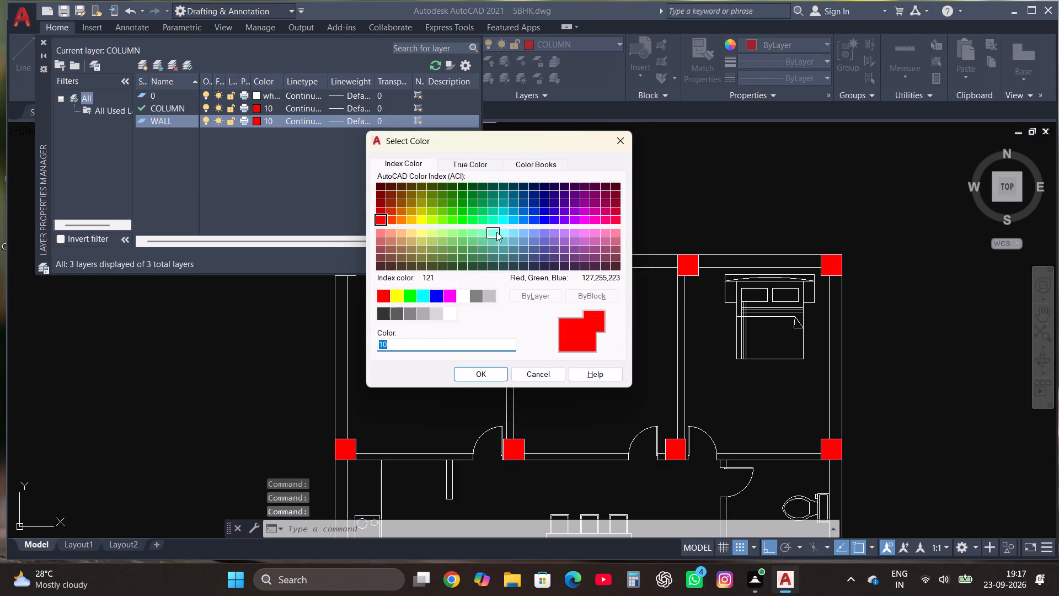
click(515, 204)
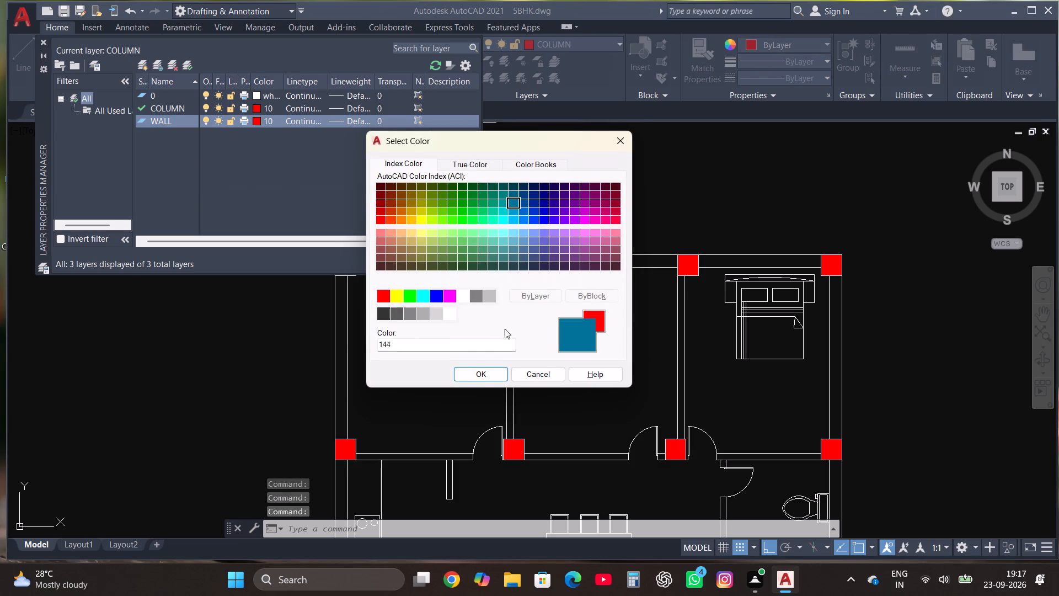
click(483, 376)
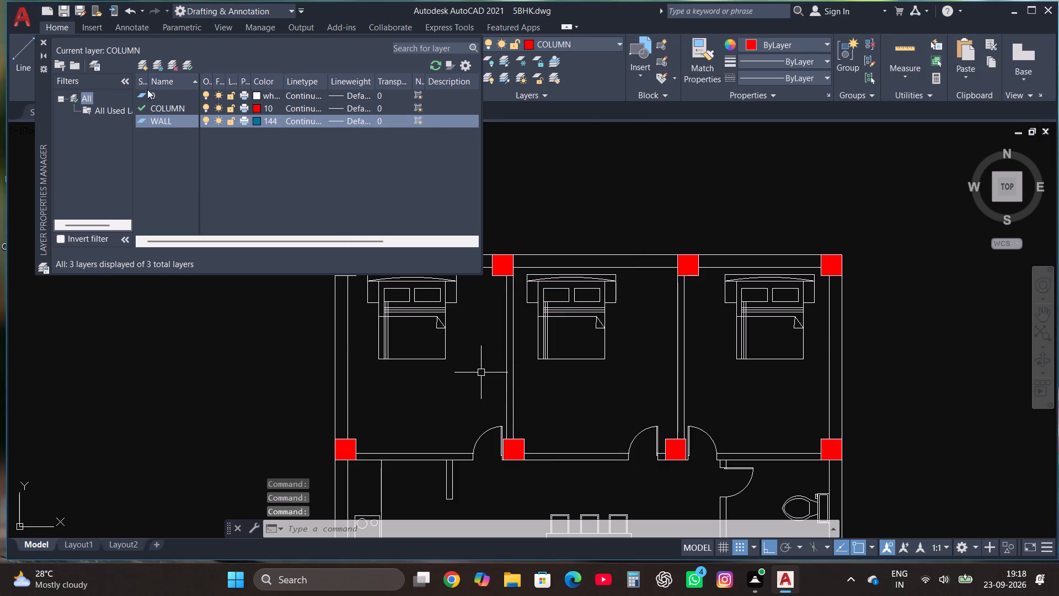
click(44, 41)
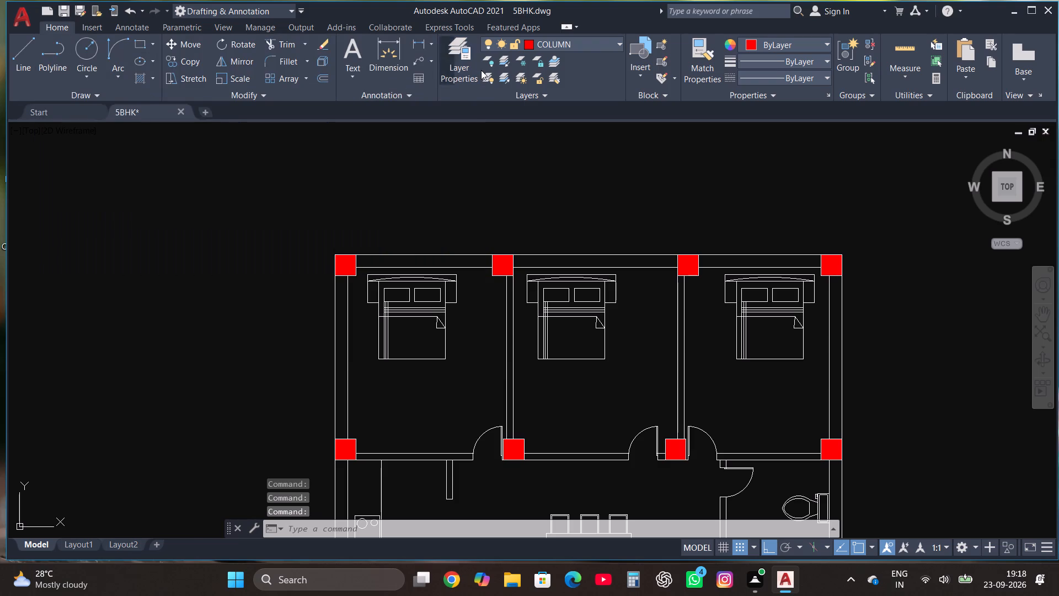
Make WALL the current layer and save the drawing.
click(574, 40)
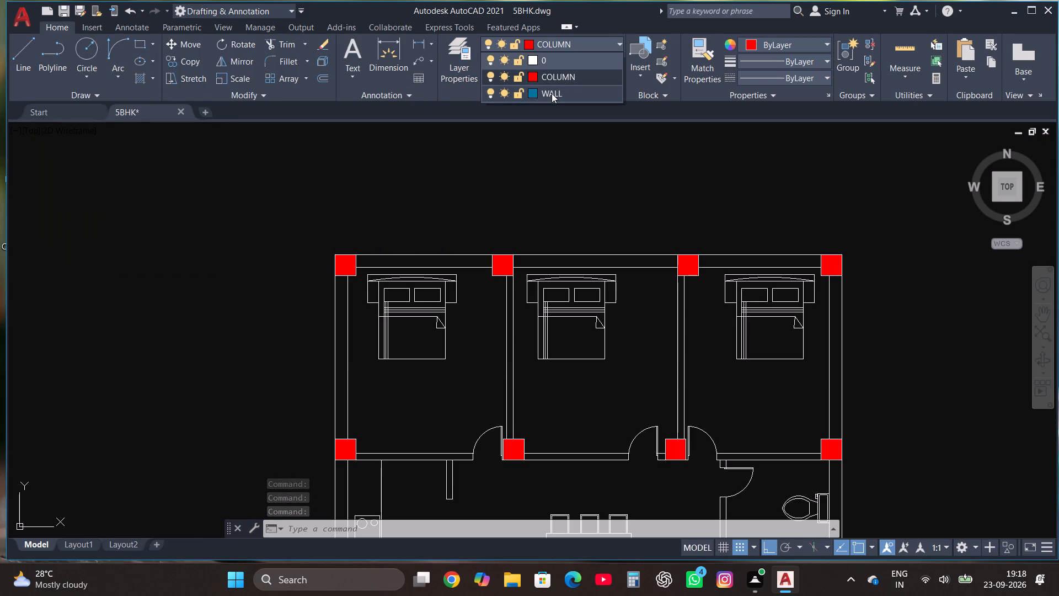
click(552, 93)
key(ctrl+s)
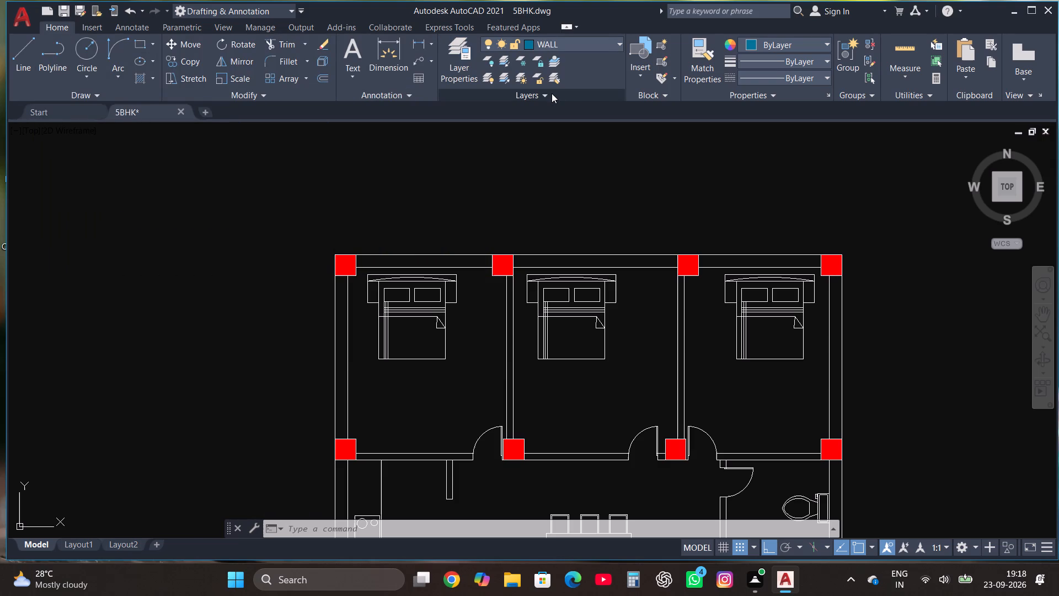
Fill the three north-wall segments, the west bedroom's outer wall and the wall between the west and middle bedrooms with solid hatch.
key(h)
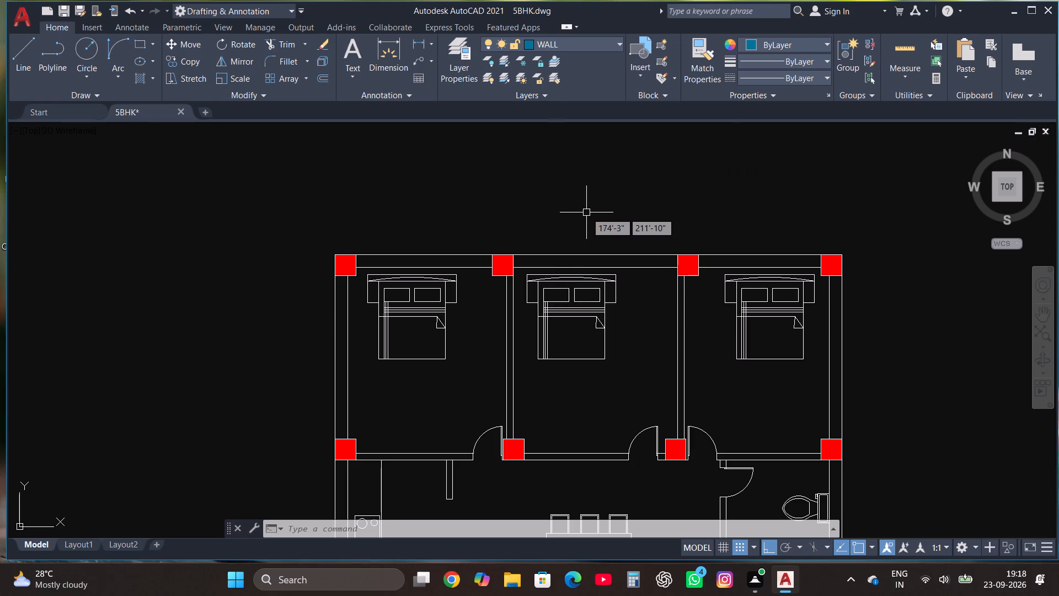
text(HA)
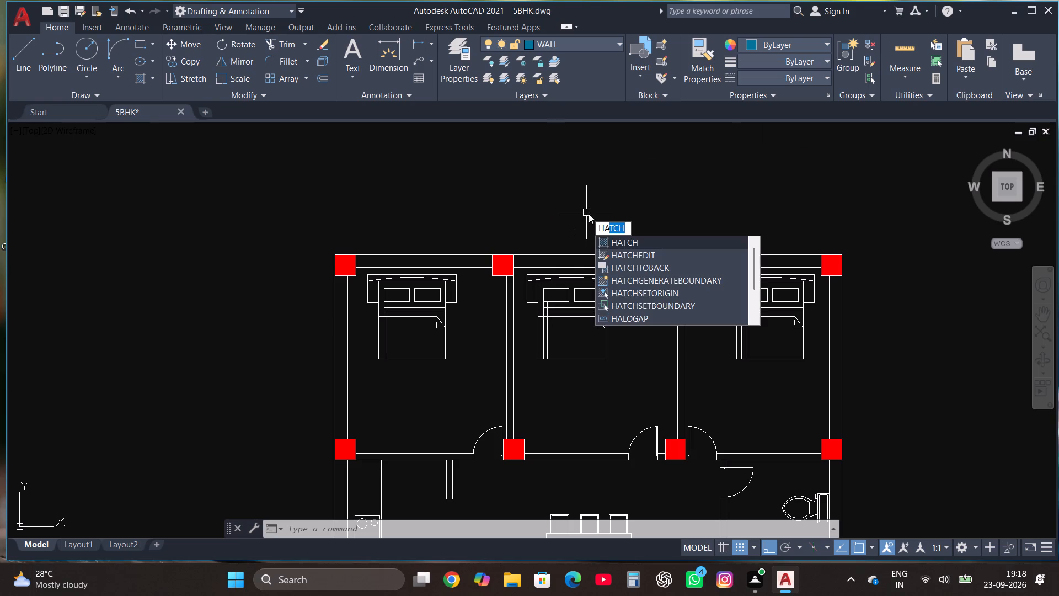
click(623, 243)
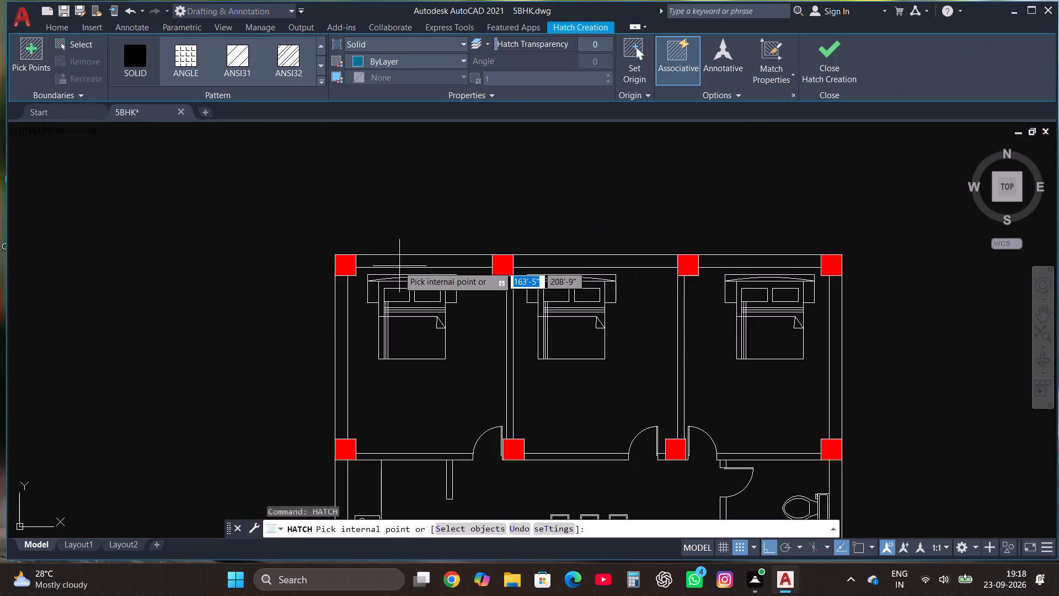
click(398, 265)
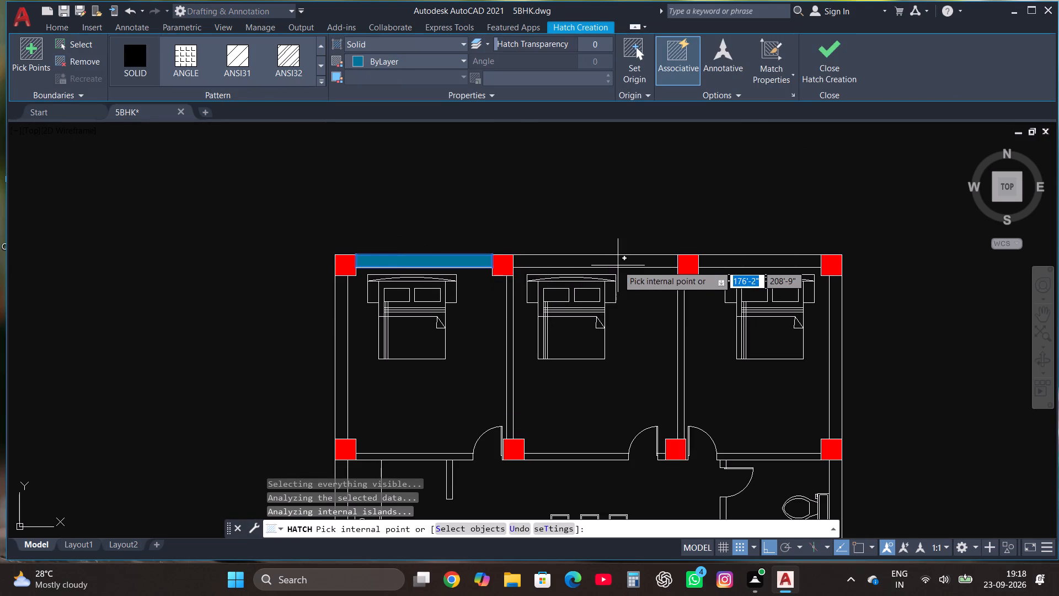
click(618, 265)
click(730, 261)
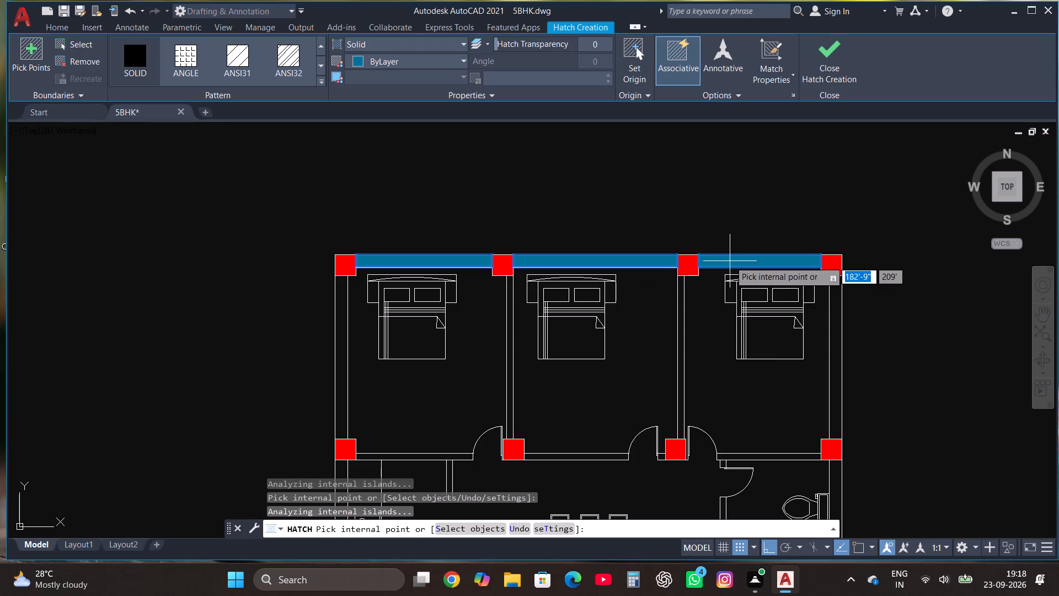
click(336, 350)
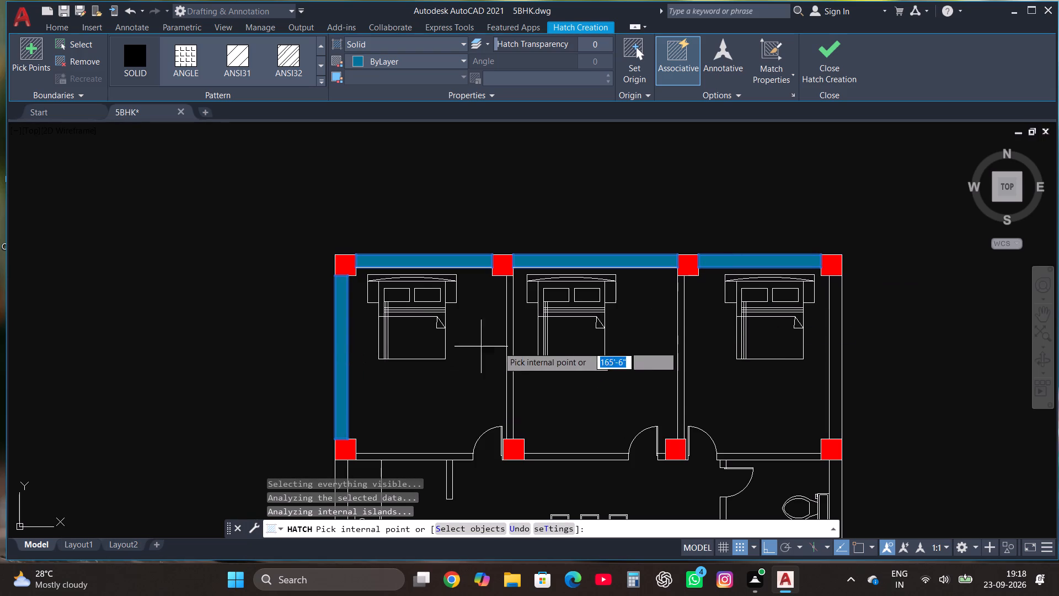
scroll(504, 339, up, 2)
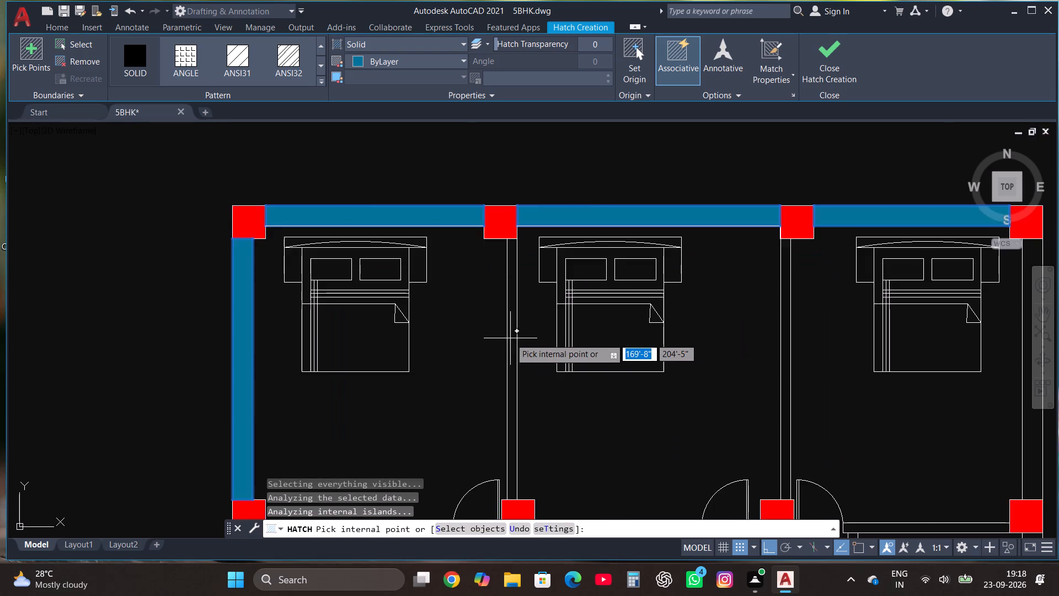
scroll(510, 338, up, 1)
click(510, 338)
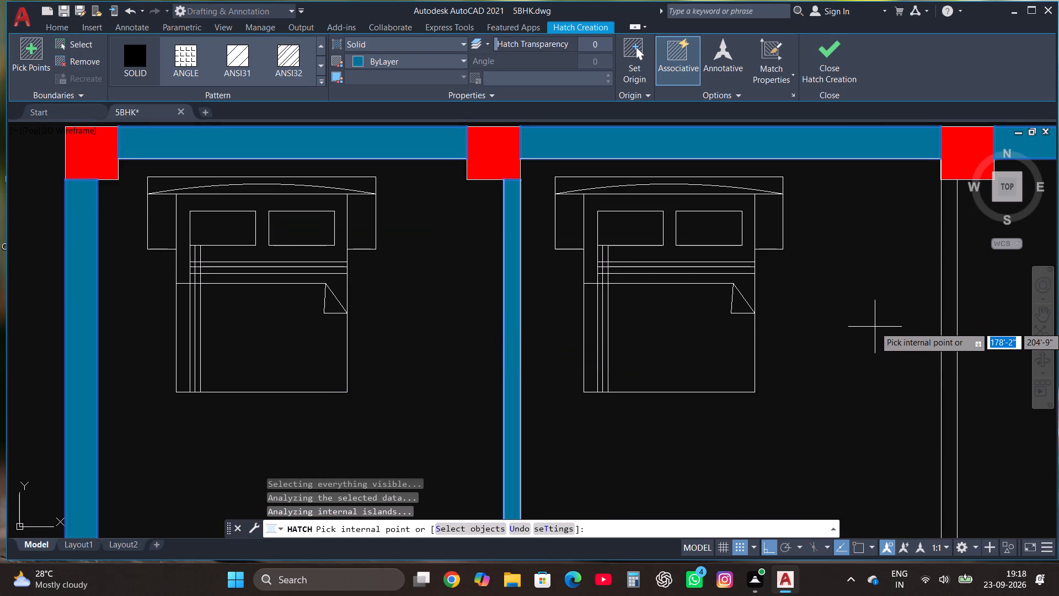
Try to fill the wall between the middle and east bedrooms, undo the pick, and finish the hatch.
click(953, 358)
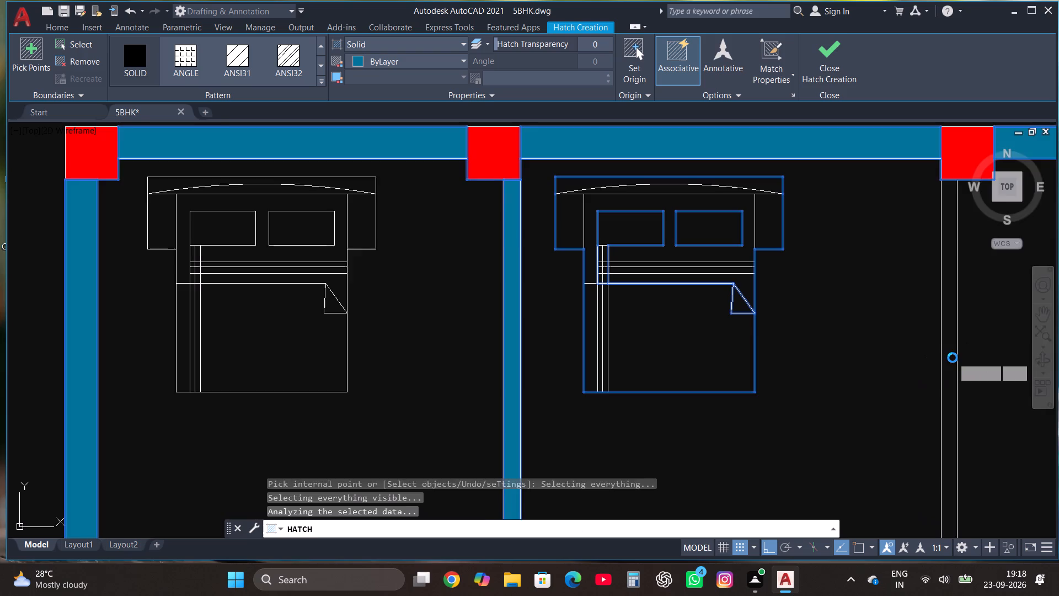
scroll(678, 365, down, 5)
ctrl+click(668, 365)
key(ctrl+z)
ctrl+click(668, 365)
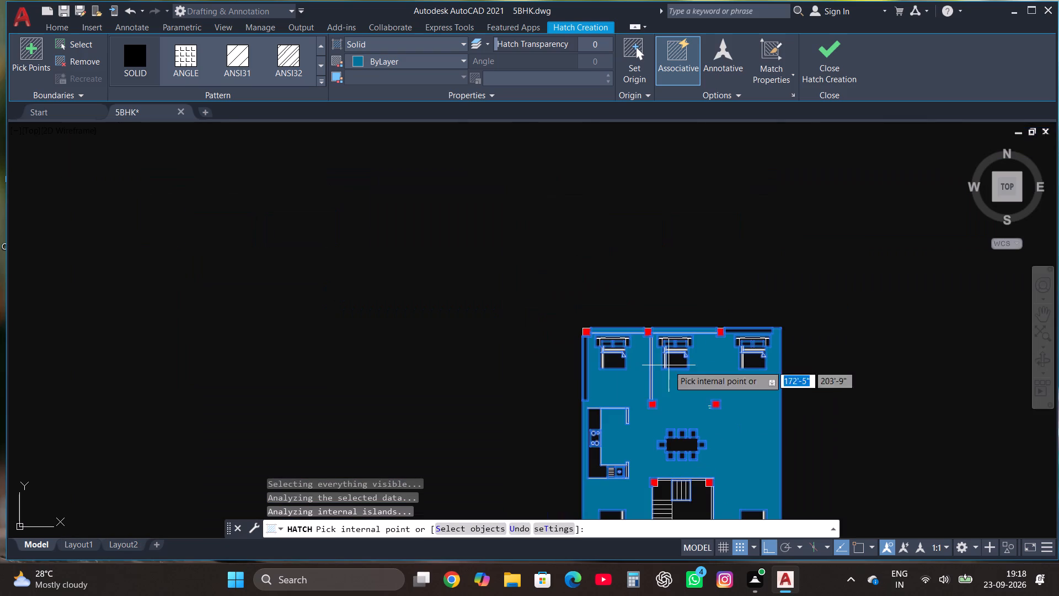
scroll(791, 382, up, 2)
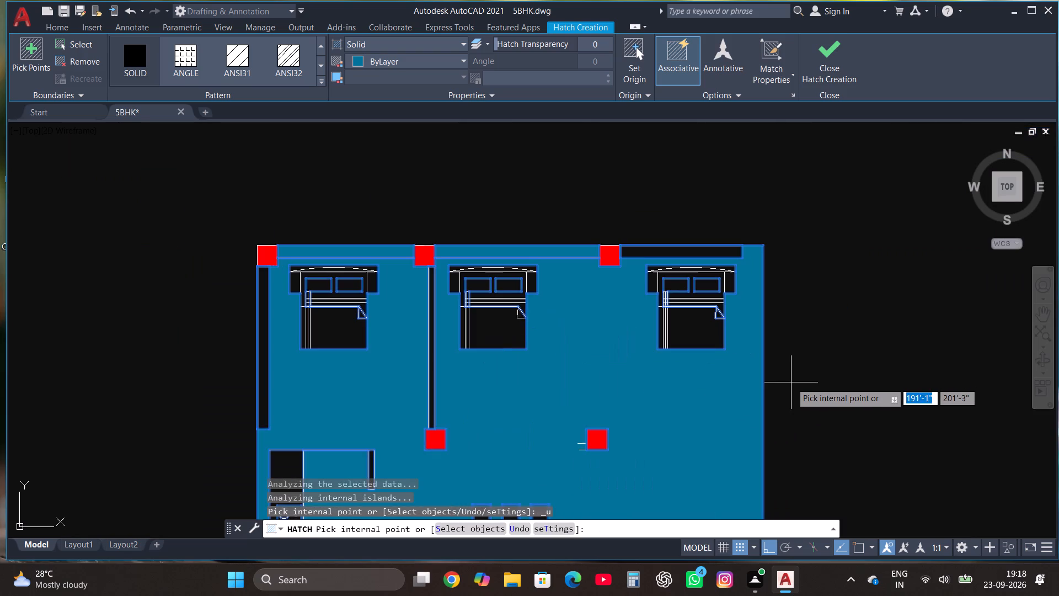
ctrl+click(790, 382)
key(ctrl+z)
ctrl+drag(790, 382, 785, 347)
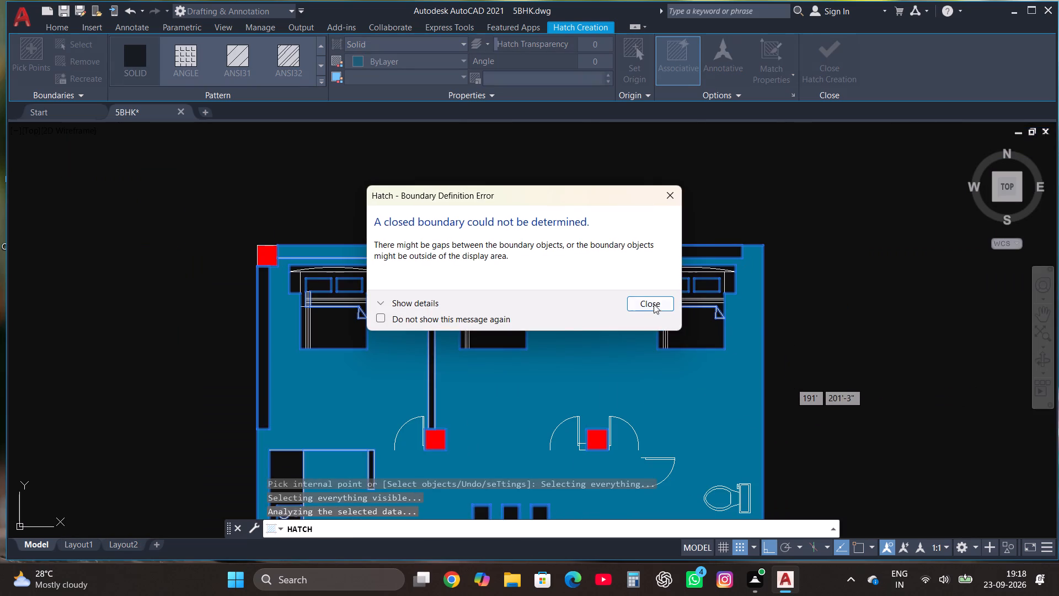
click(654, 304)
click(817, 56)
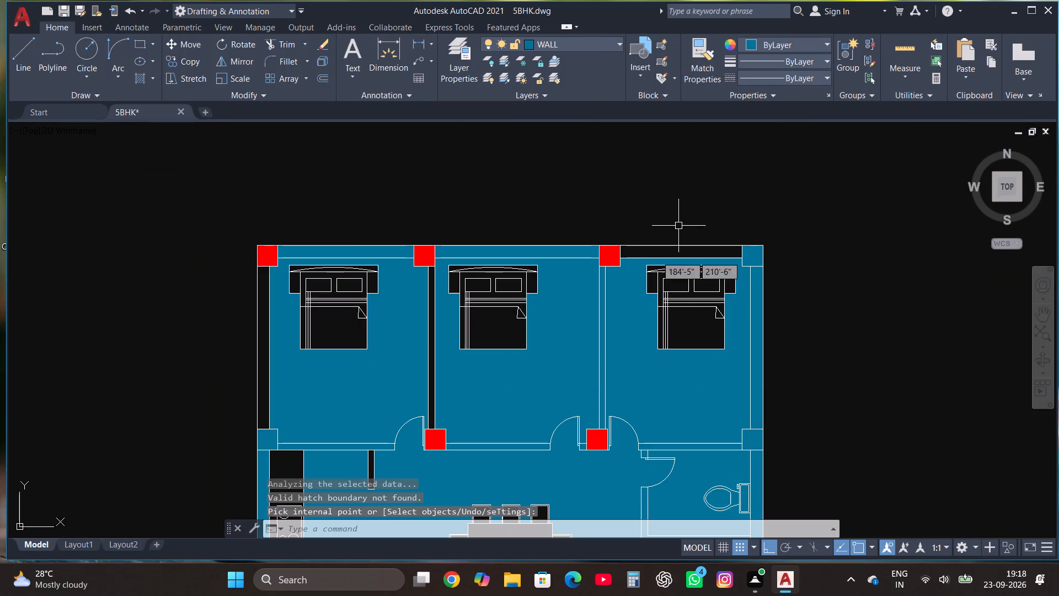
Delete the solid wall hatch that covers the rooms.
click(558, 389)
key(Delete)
Fill the wall south of the east bedroom and that bedroom's outer east wall with solid hatch on the WALL layer.
scroll(558, 389, down, 2)
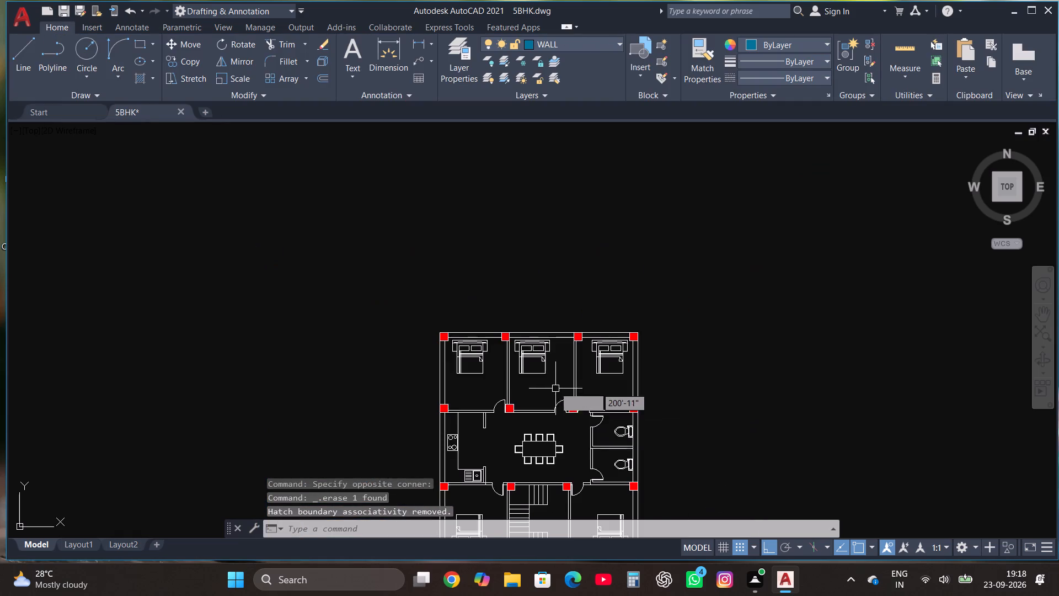
scroll(544, 360, up, 1)
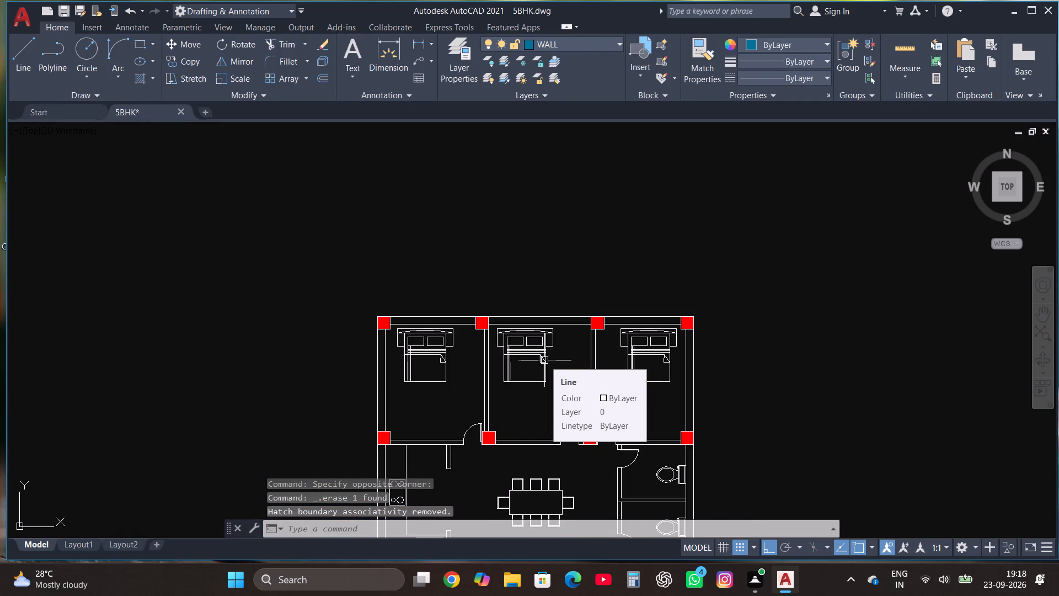
text(HA)
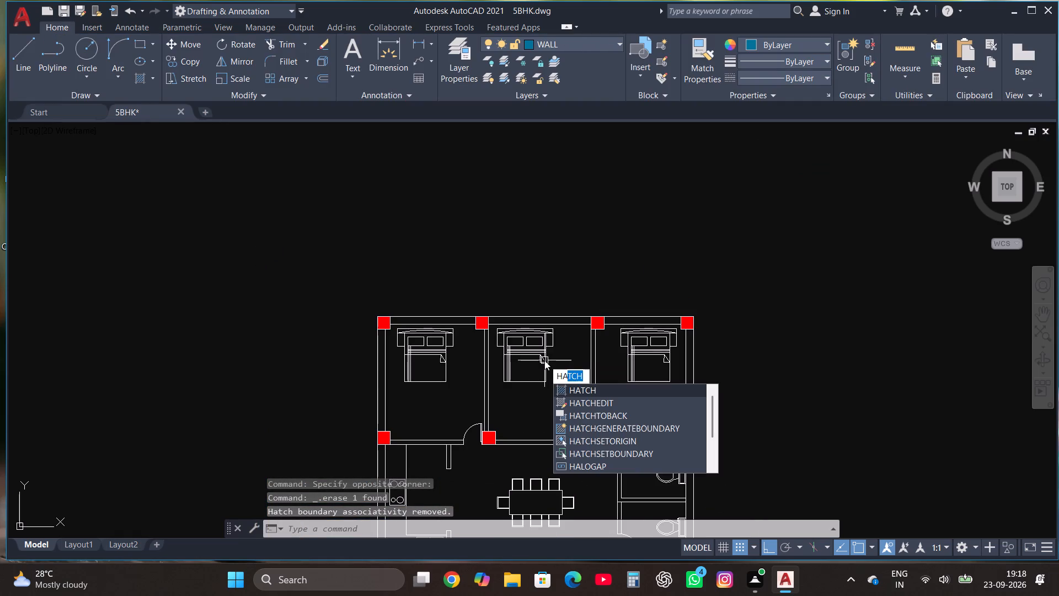
click(574, 392)
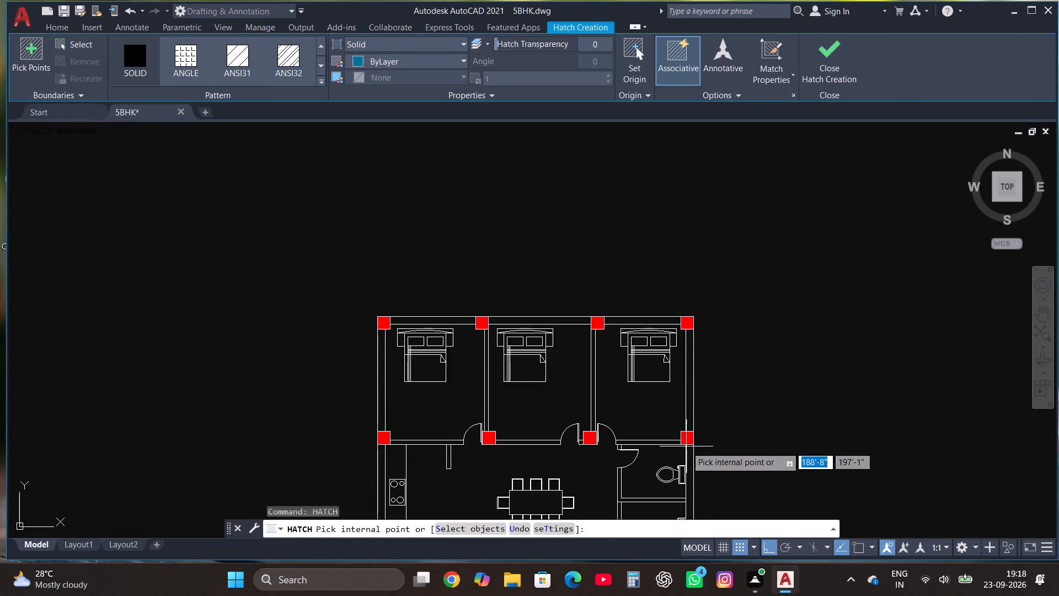
scroll(686, 446, up, 3)
click(597, 437)
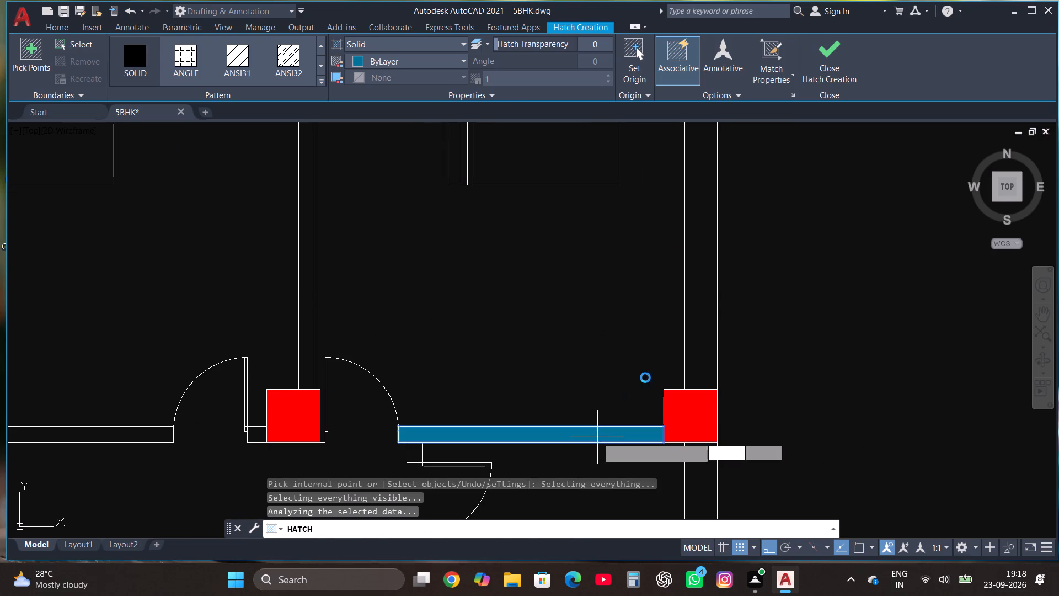
click(699, 337)
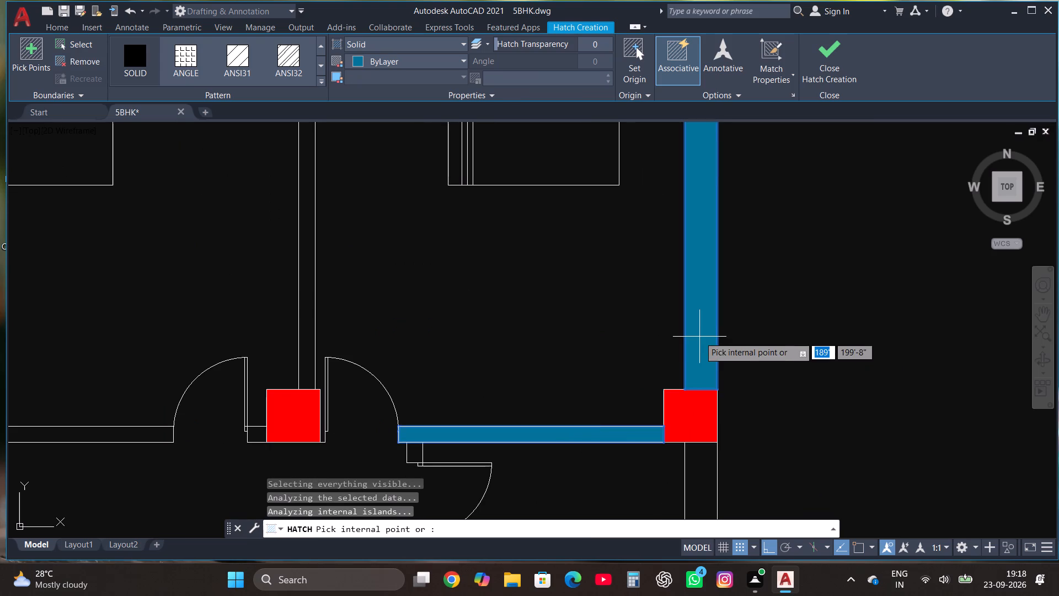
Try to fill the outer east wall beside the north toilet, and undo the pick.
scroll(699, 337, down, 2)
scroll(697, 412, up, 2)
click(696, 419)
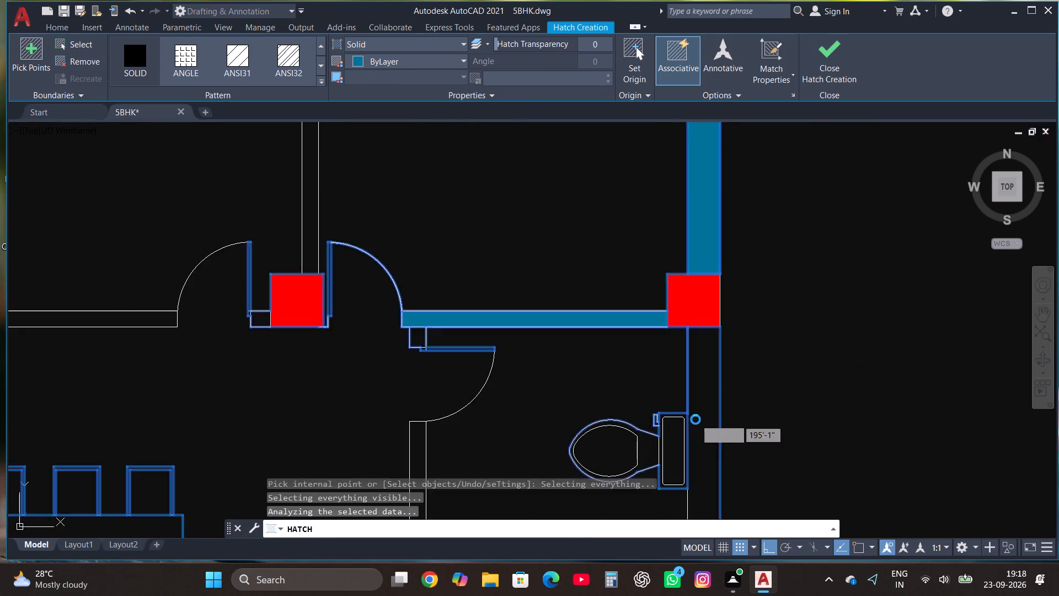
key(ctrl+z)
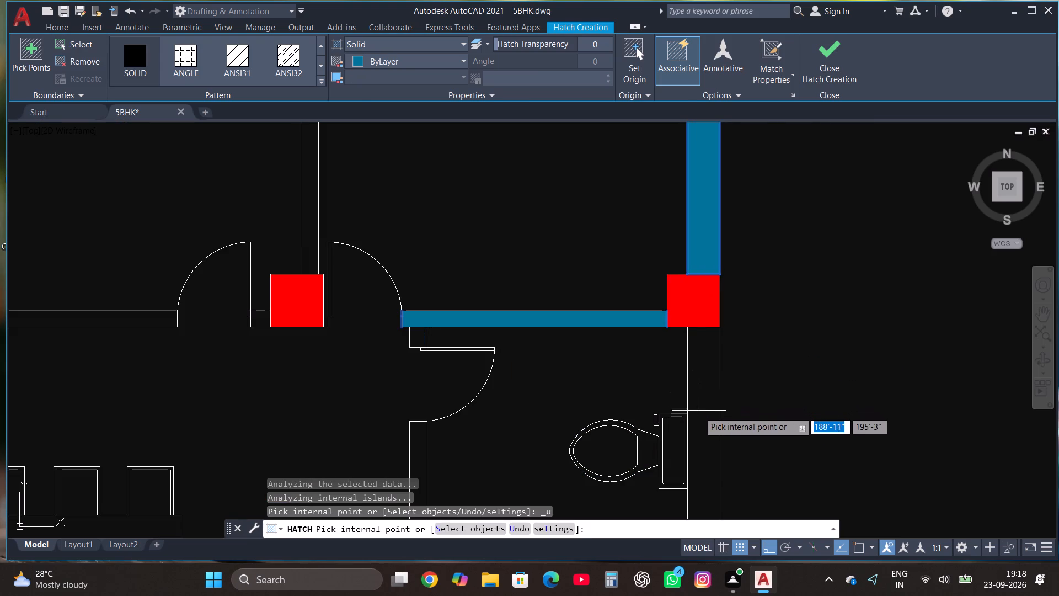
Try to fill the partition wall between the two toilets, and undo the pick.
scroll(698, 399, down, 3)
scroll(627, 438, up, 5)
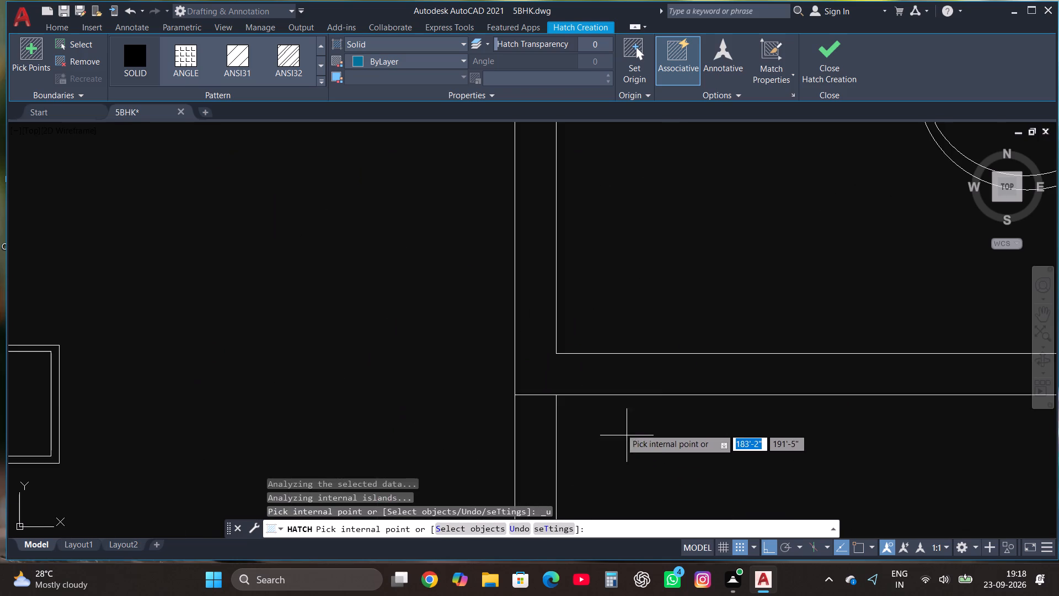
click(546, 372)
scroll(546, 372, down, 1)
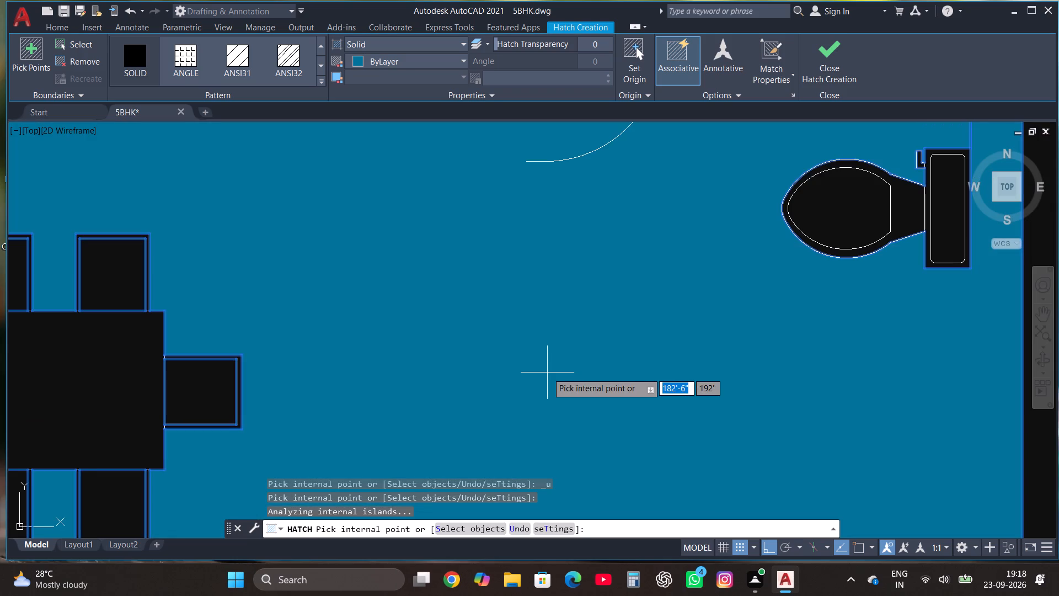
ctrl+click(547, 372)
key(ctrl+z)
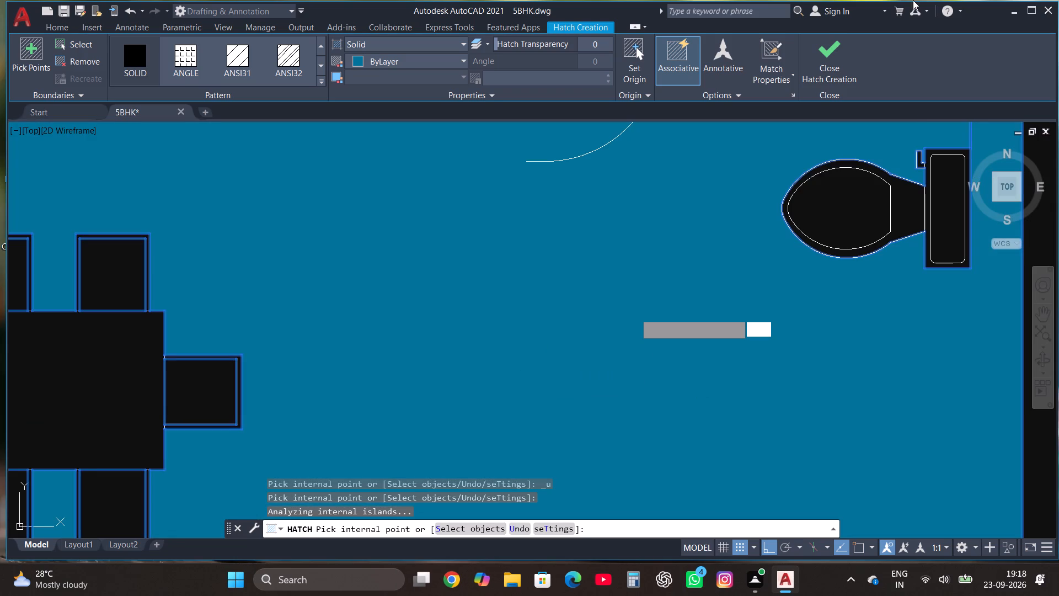
End the hatch command and delete the solid wall hatch that floods the rooms.
click(822, 55)
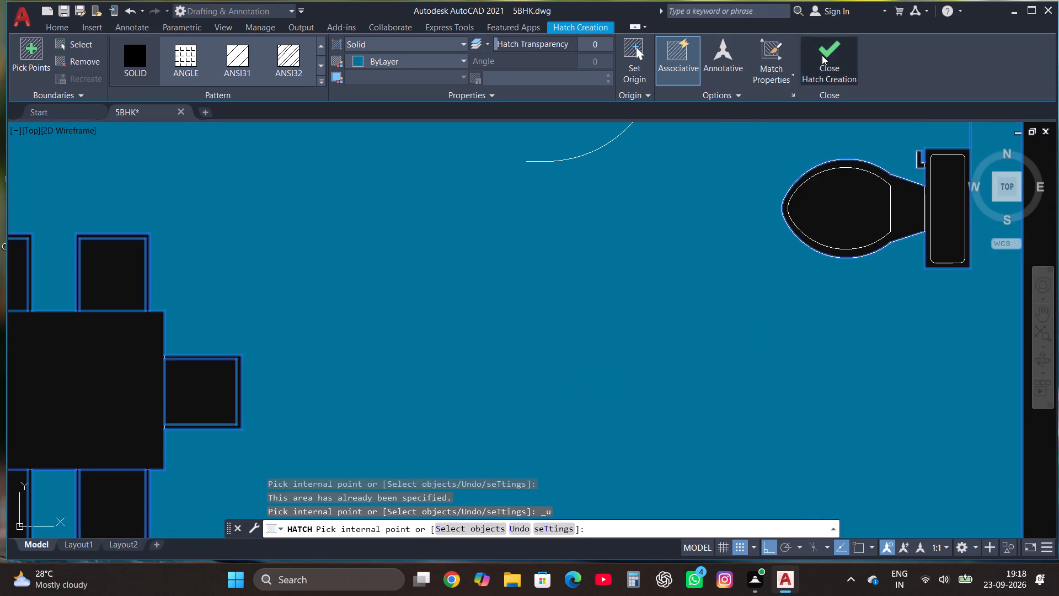
scroll(623, 307, down, 3)
click(553, 320)
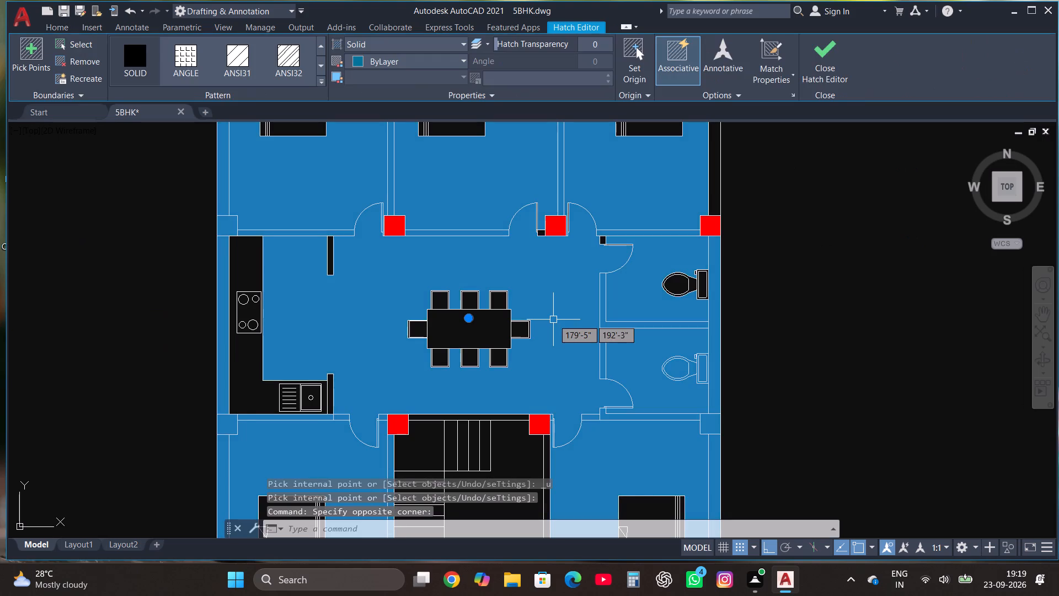
key(Delete)
scroll(560, 355, down, 3)
scroll(559, 267, up, 2)
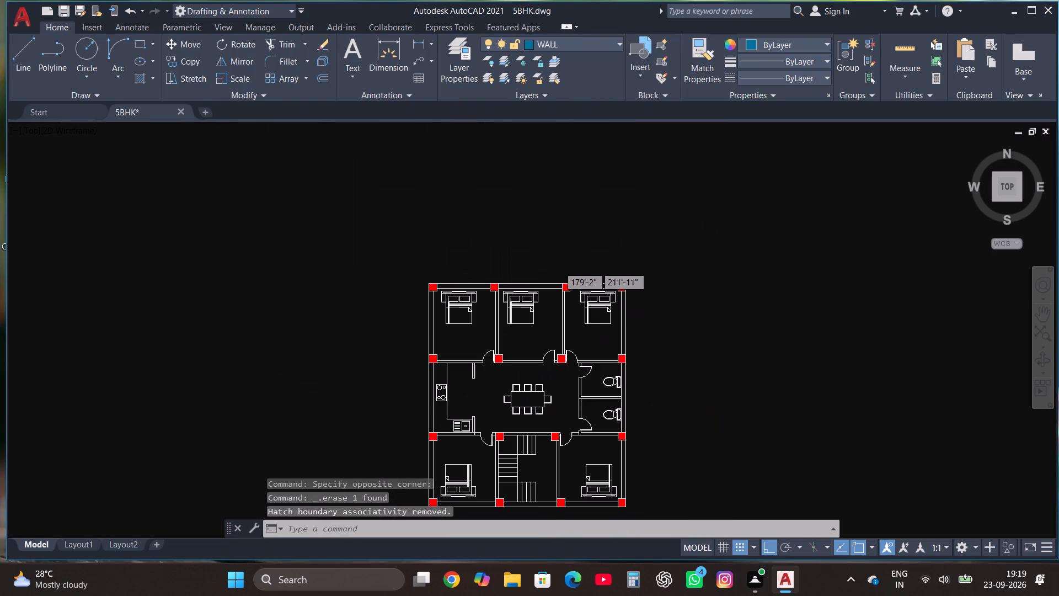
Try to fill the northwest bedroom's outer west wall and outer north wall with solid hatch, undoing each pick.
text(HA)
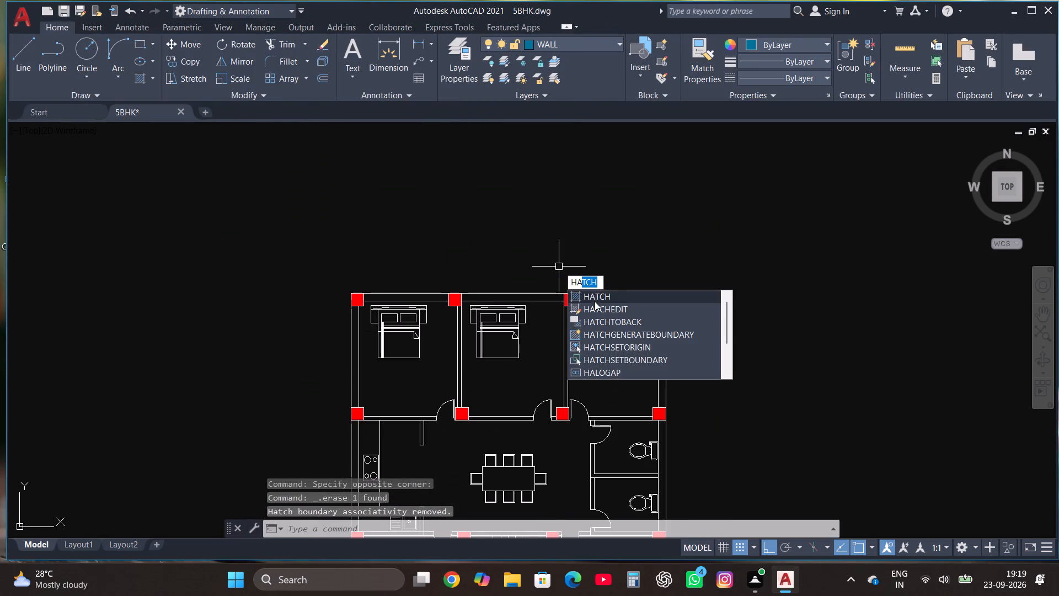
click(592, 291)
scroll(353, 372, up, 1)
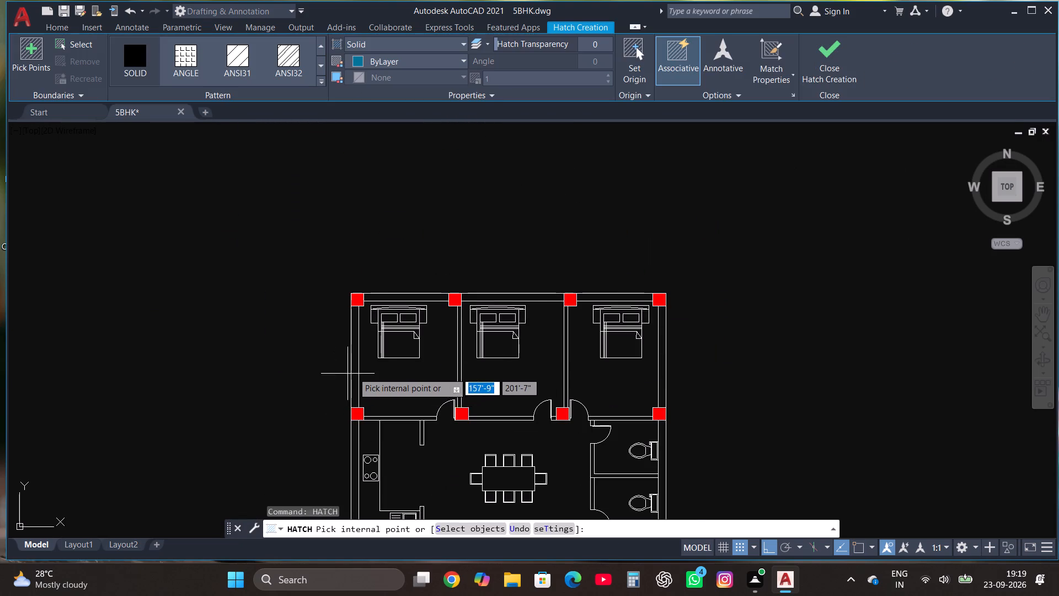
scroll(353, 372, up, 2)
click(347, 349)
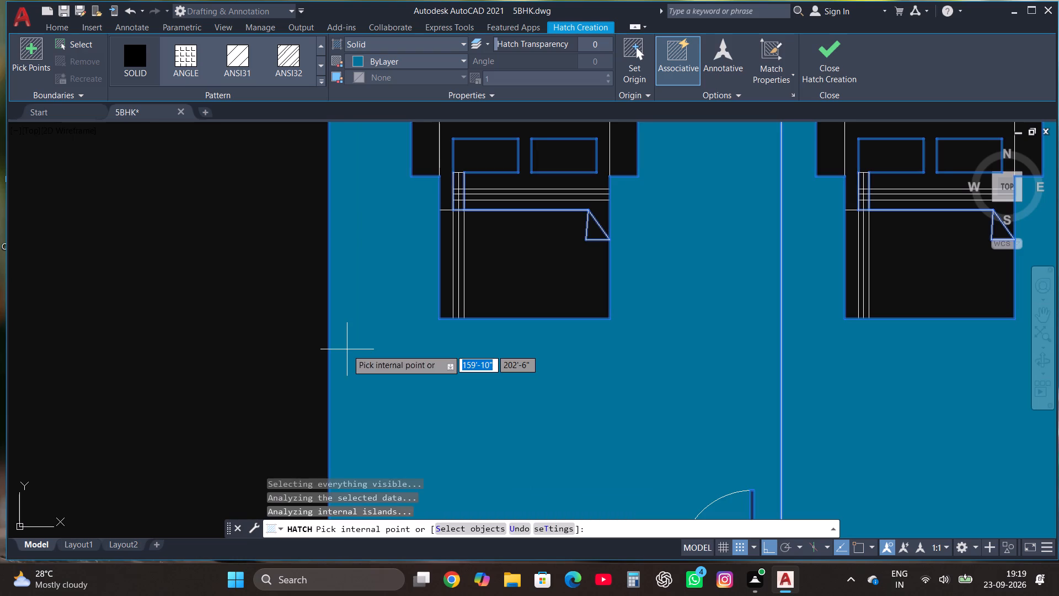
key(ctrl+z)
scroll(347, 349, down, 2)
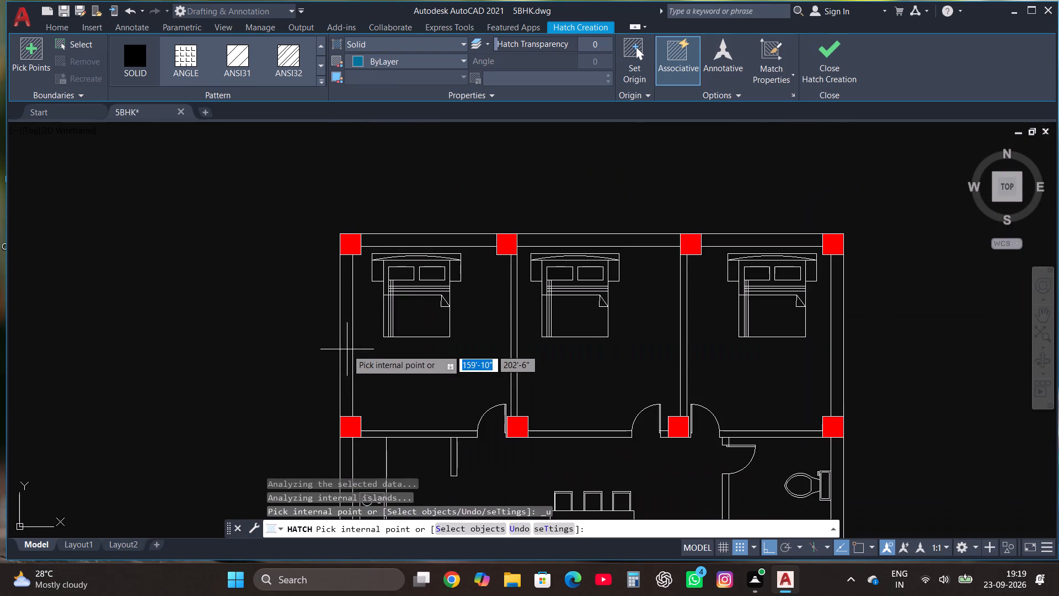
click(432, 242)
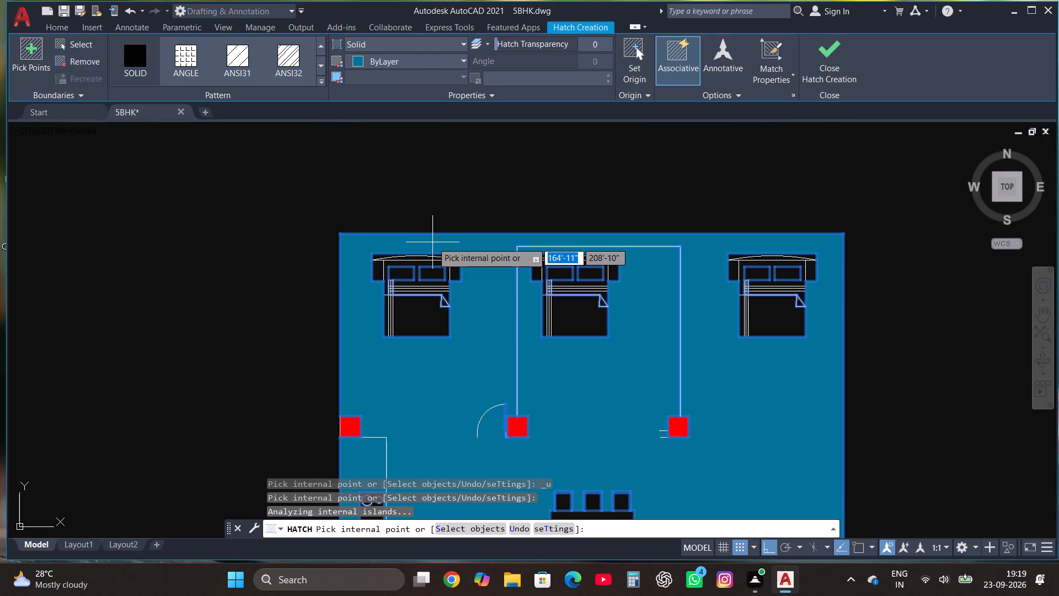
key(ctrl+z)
Fill the outer west, south and east walls around the southern rooms and both staircase side walls with solid hatch.
scroll(432, 242, down, 4)
scroll(438, 341, up, 5)
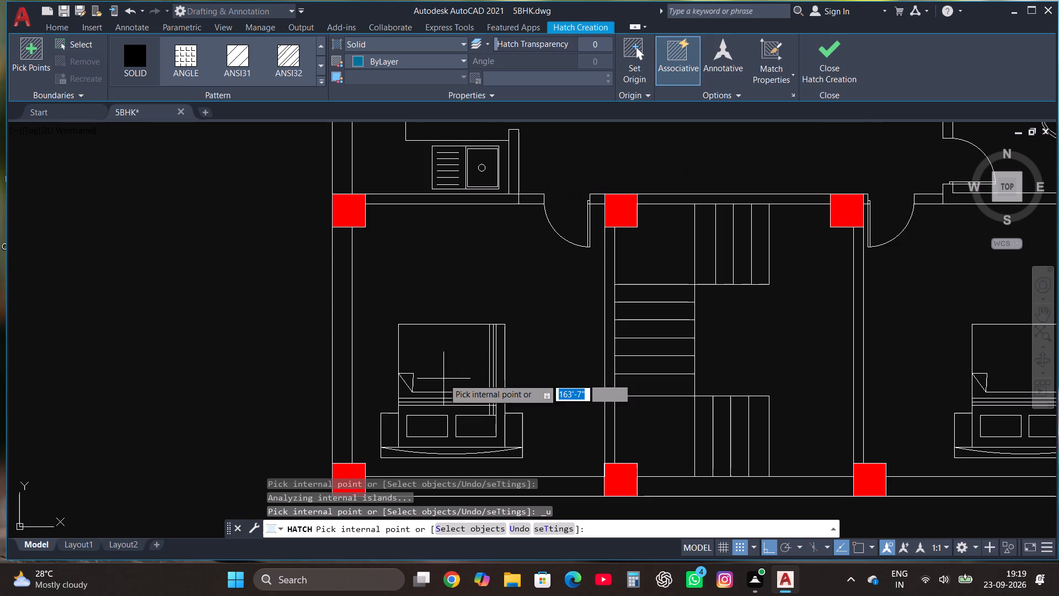
scroll(339, 362, down, 1)
click(339, 362)
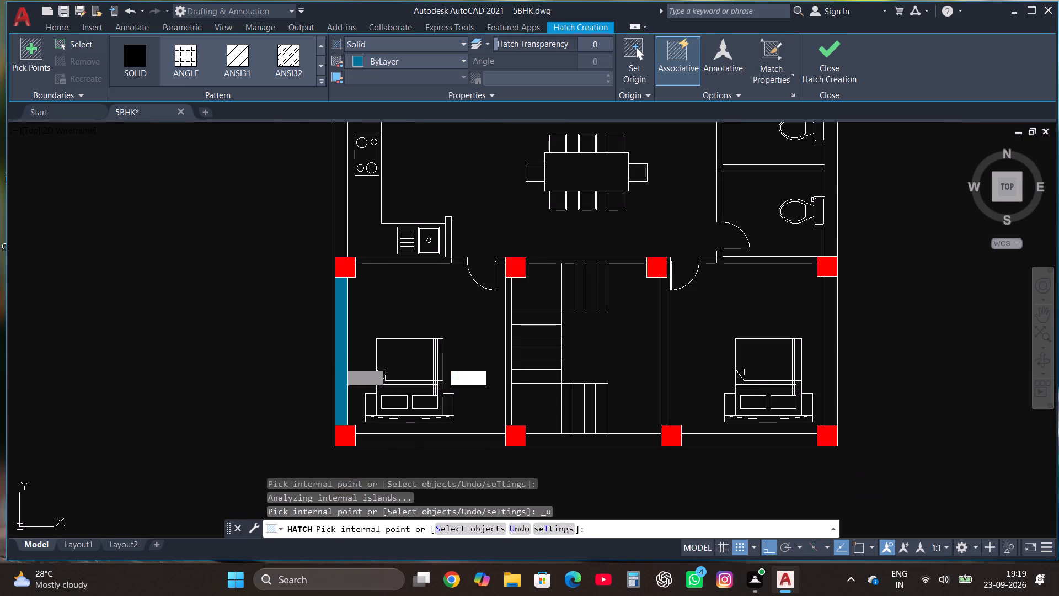
click(429, 439)
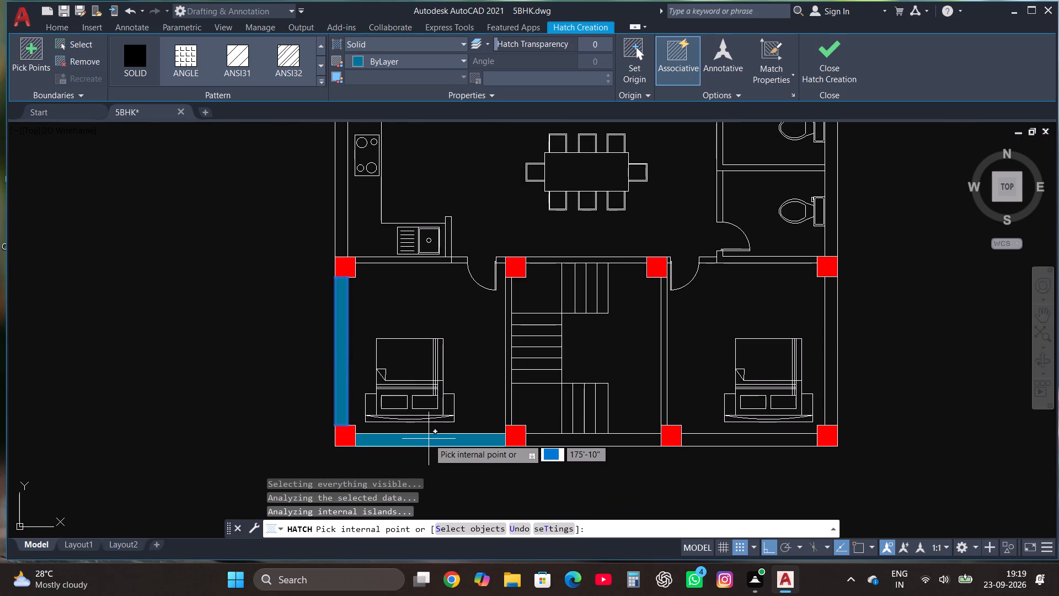
click(507, 369)
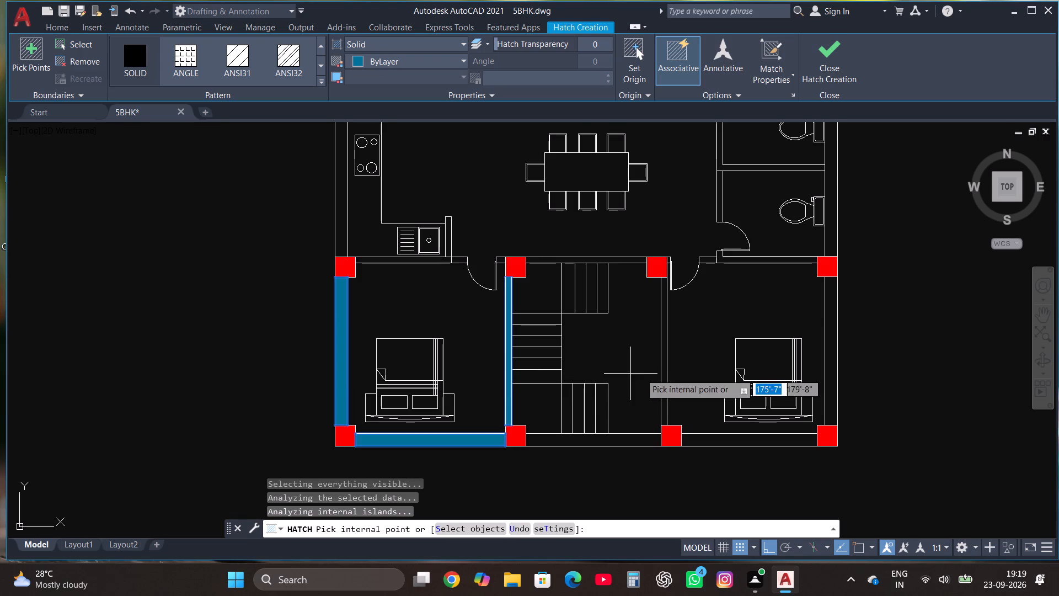
click(601, 437)
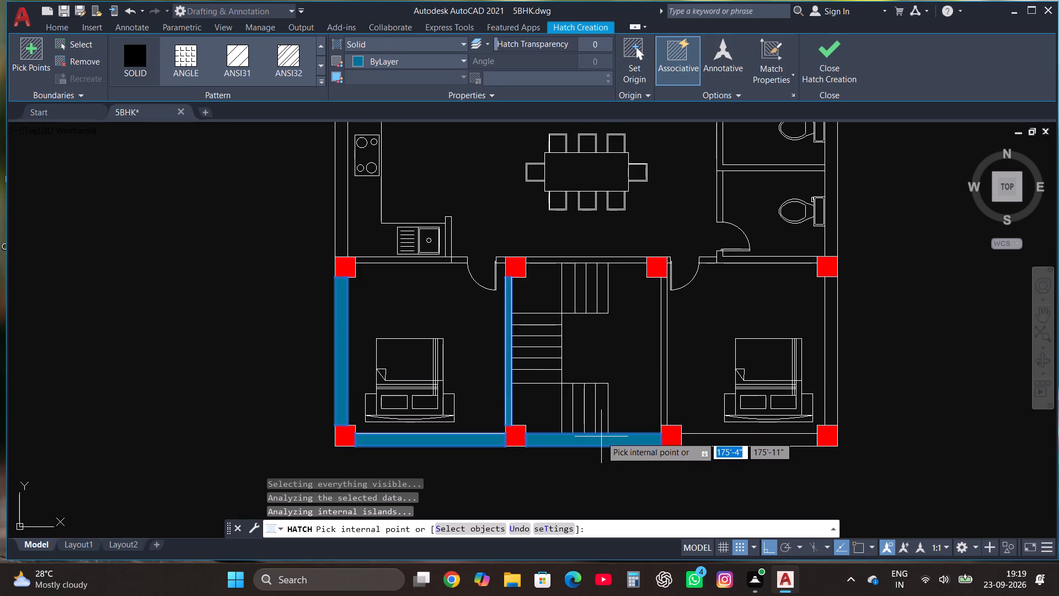
click(665, 391)
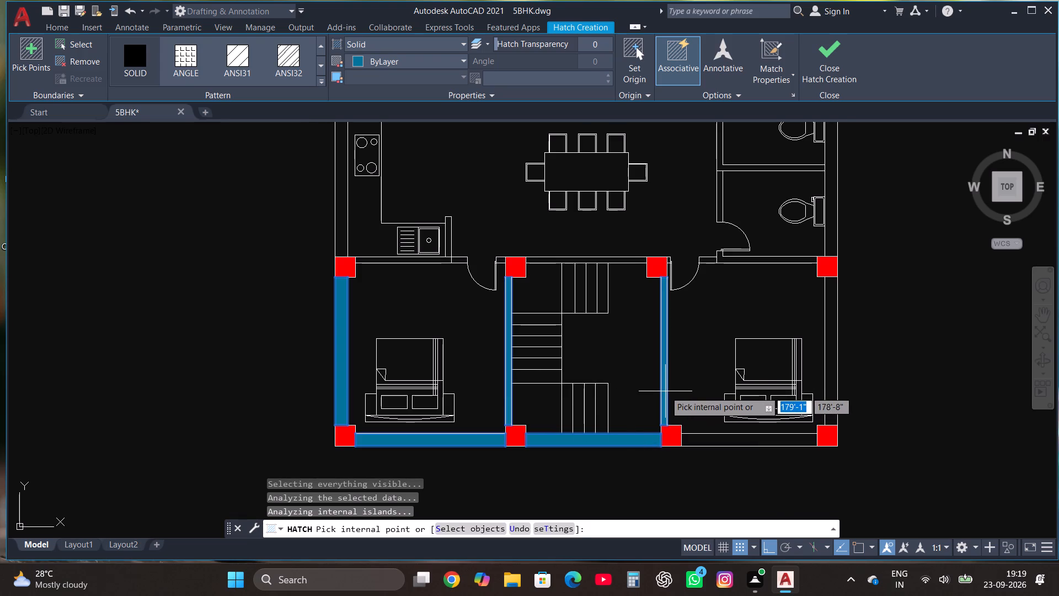
click(703, 441)
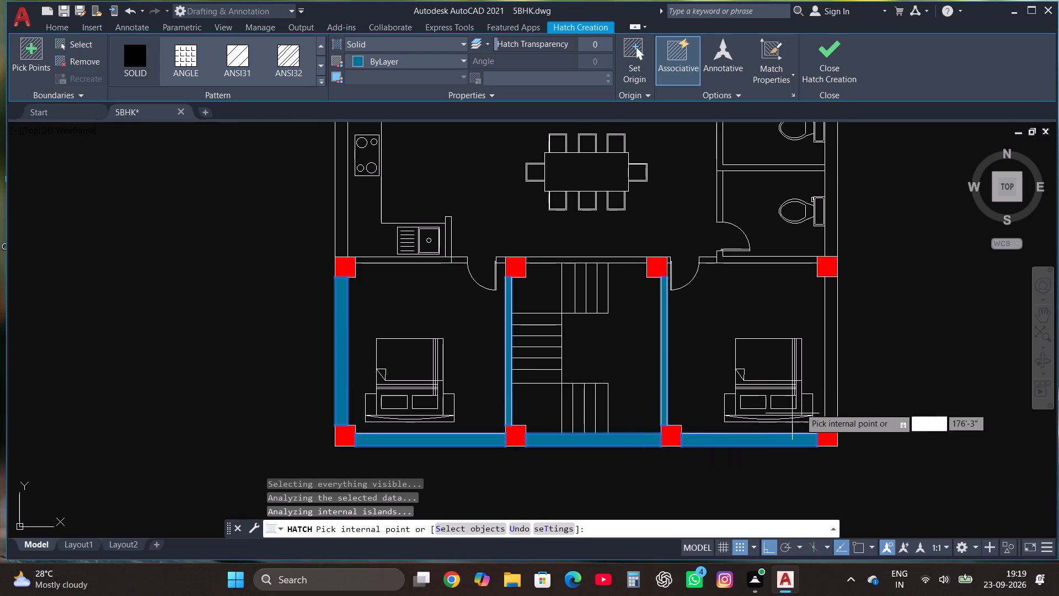
click(828, 351)
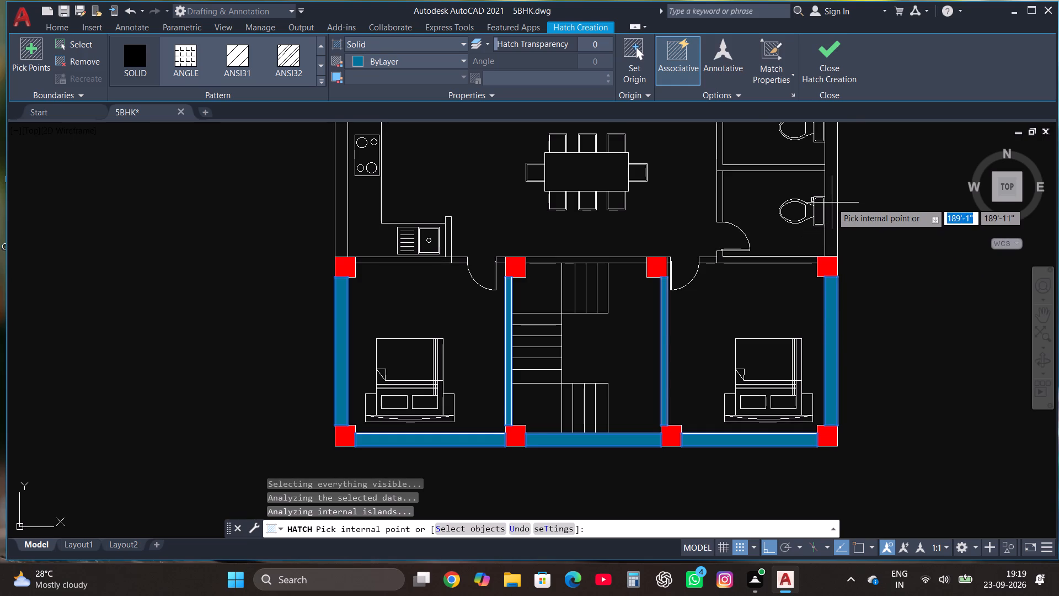
Fill the south toilet's south wall, including its door stub, and its west wall north of the door with solid hatch.
scroll(831, 203, down, 1)
scroll(831, 201, up, 3)
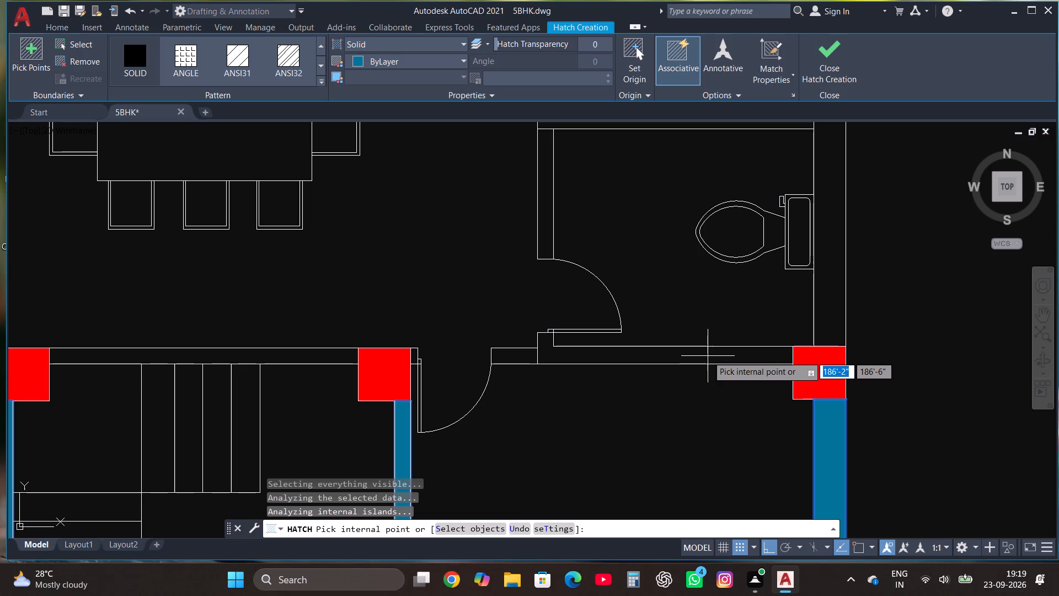
click(614, 357)
scroll(614, 357, down, 1)
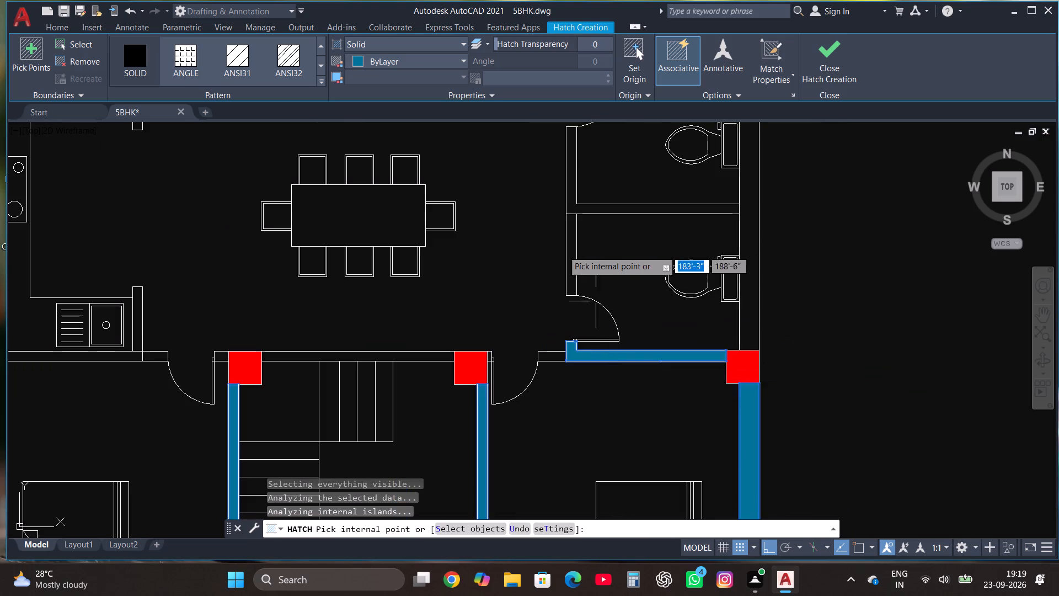
scroll(557, 235, up, 2)
scroll(587, 272, down, 1)
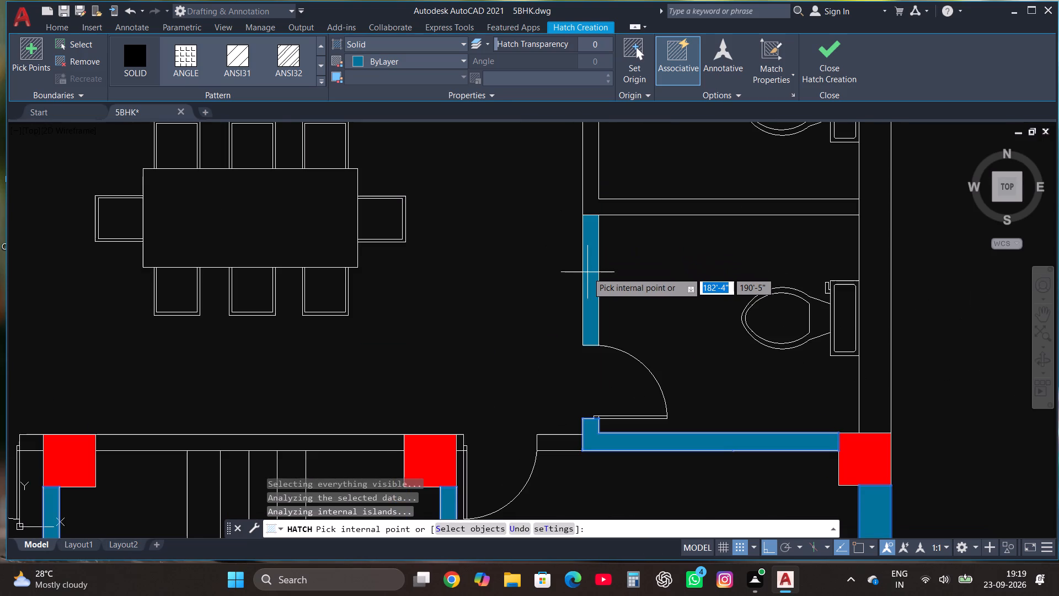
click(587, 272)
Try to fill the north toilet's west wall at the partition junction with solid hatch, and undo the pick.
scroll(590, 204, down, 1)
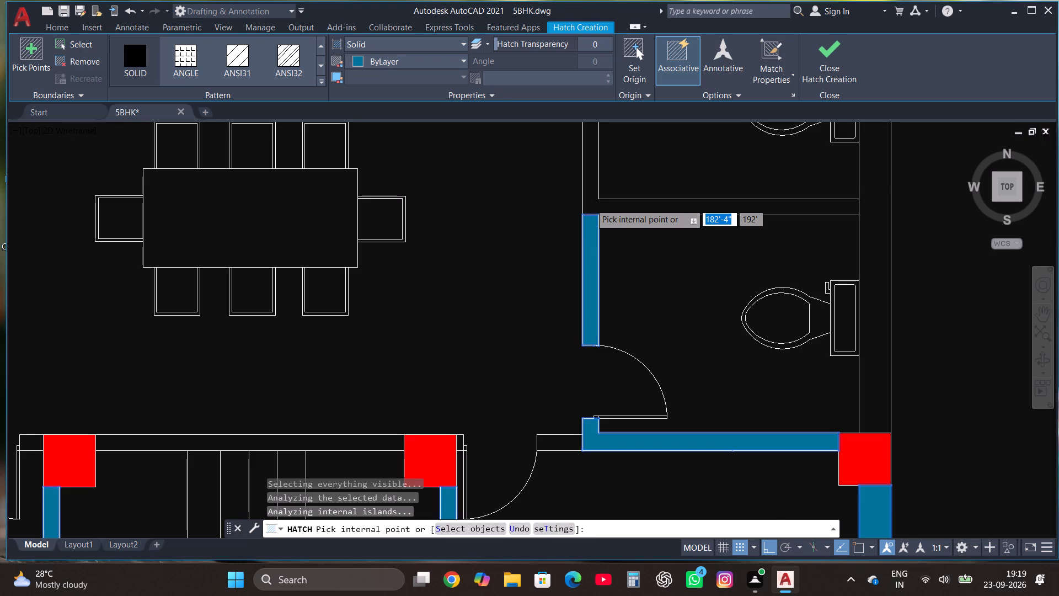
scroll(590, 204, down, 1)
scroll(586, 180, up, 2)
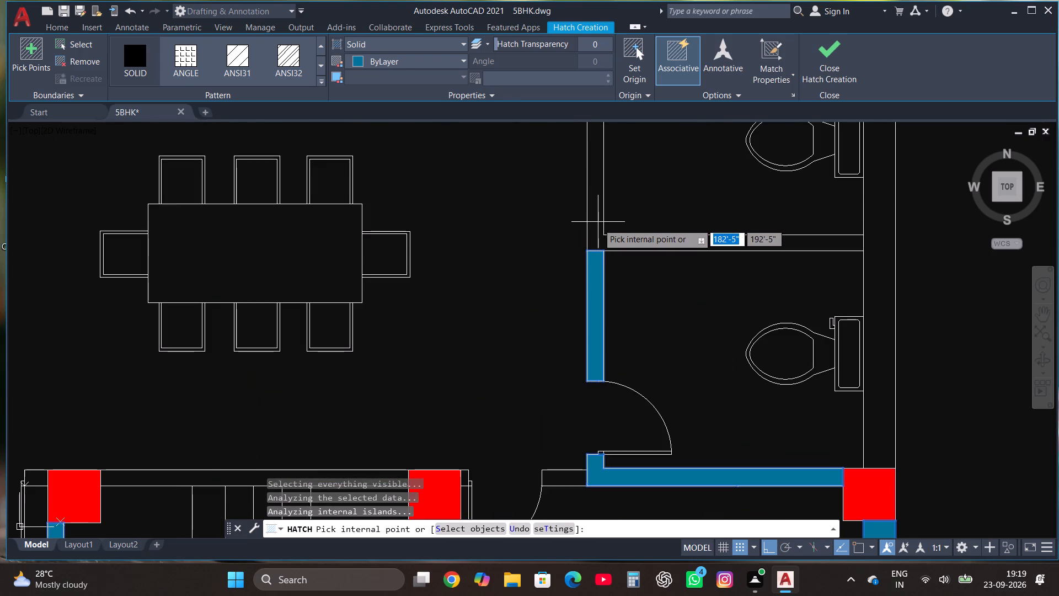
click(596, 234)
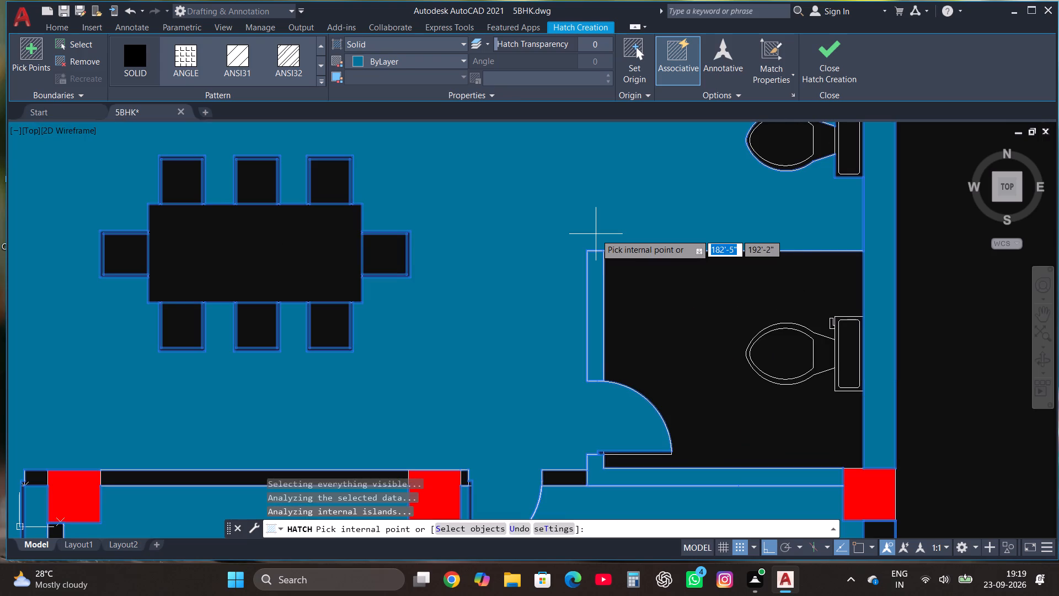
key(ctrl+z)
Fill the wall north of the staircase and the short wall between the southeast bedroom door and south toilet with solid hatch.
scroll(598, 278, down, 1)
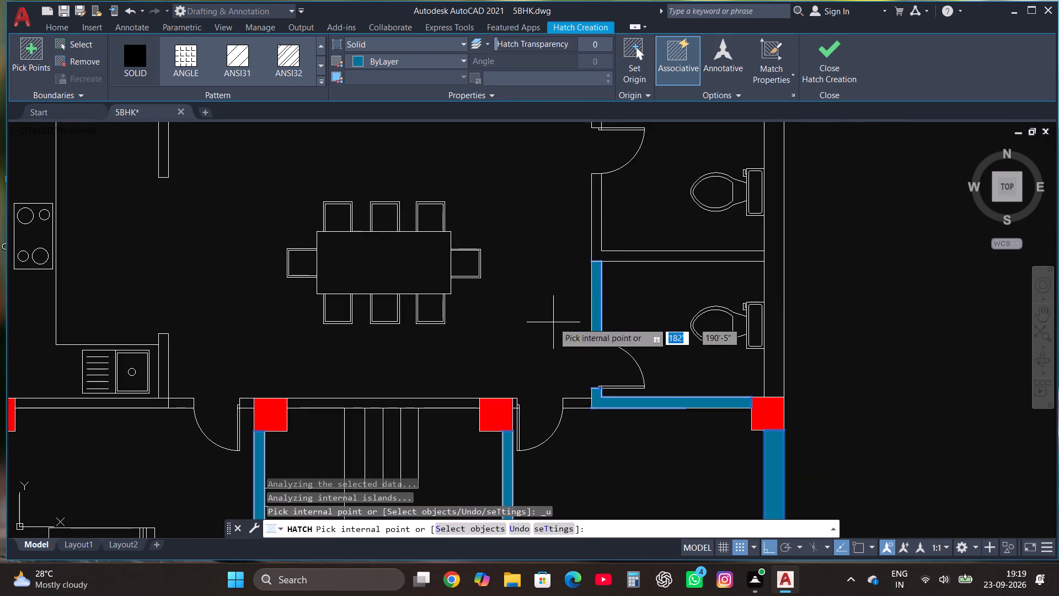
scroll(444, 406, up, 1)
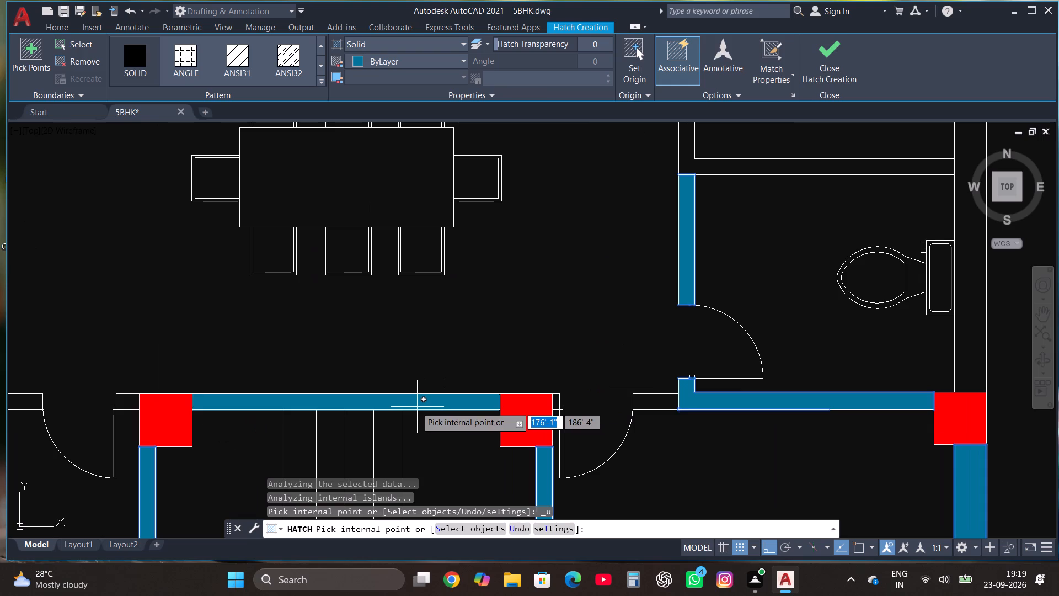
click(416, 407)
scroll(416, 407, down, 2)
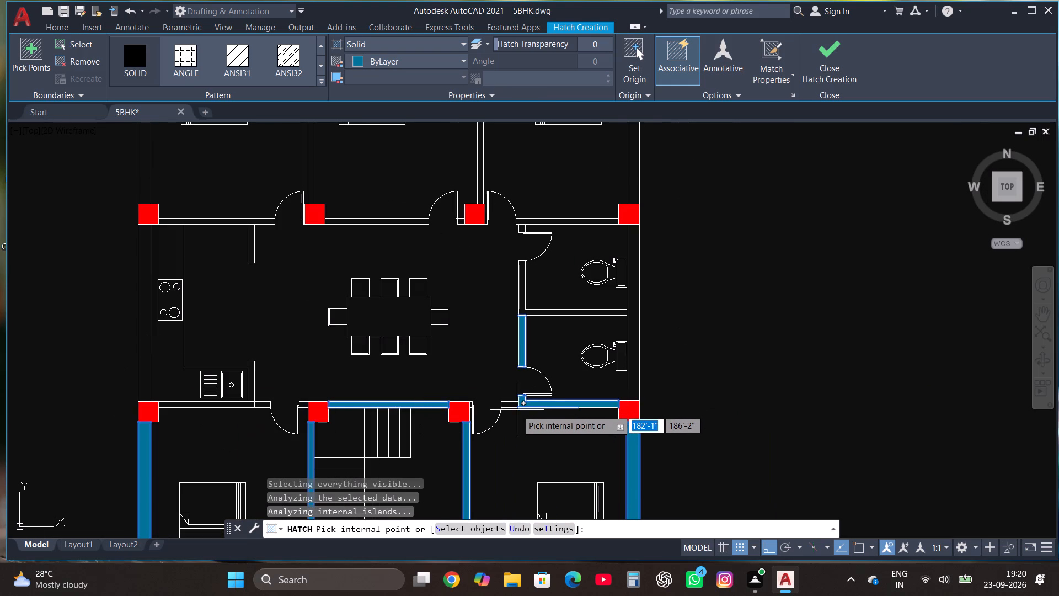
scroll(517, 410, up, 3)
click(501, 396)
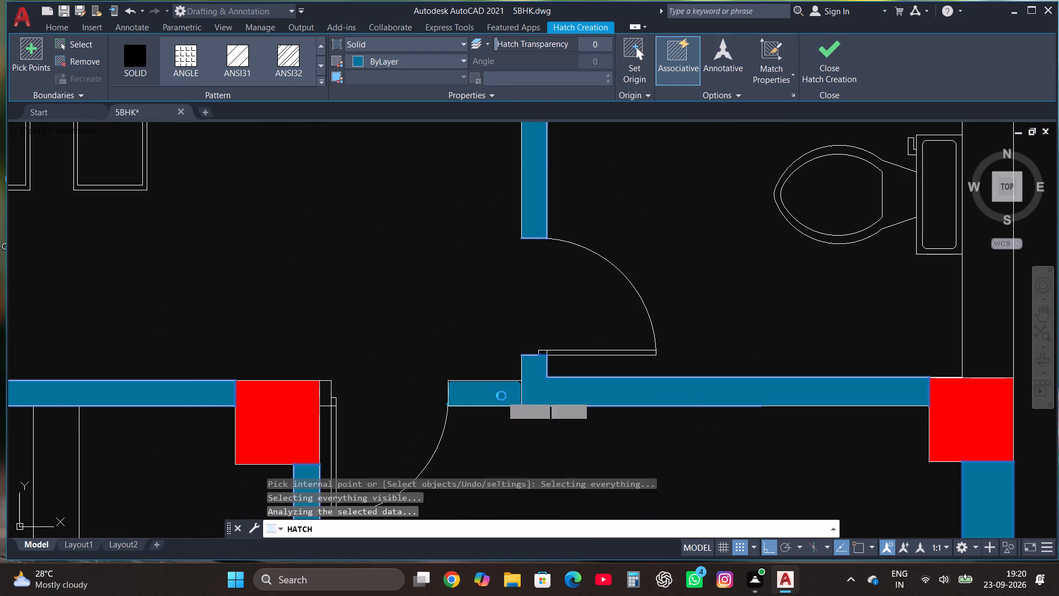
Fill the wall south of the kitchen and its short extension to the southwest bedroom door with solid hatch.
scroll(501, 396, down, 4)
scroll(323, 405, up, 4)
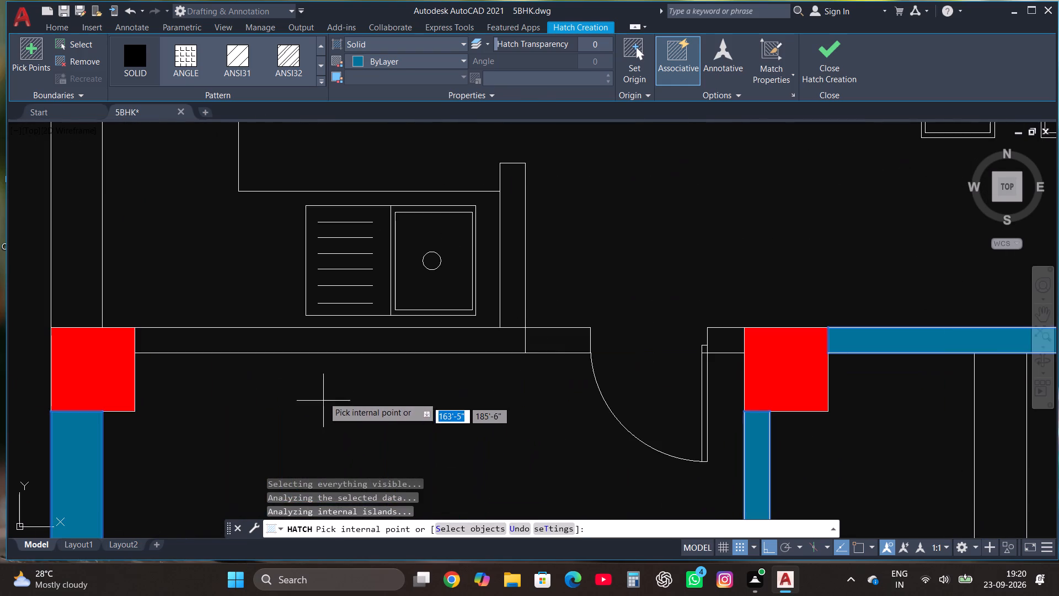
click(366, 342)
click(543, 339)
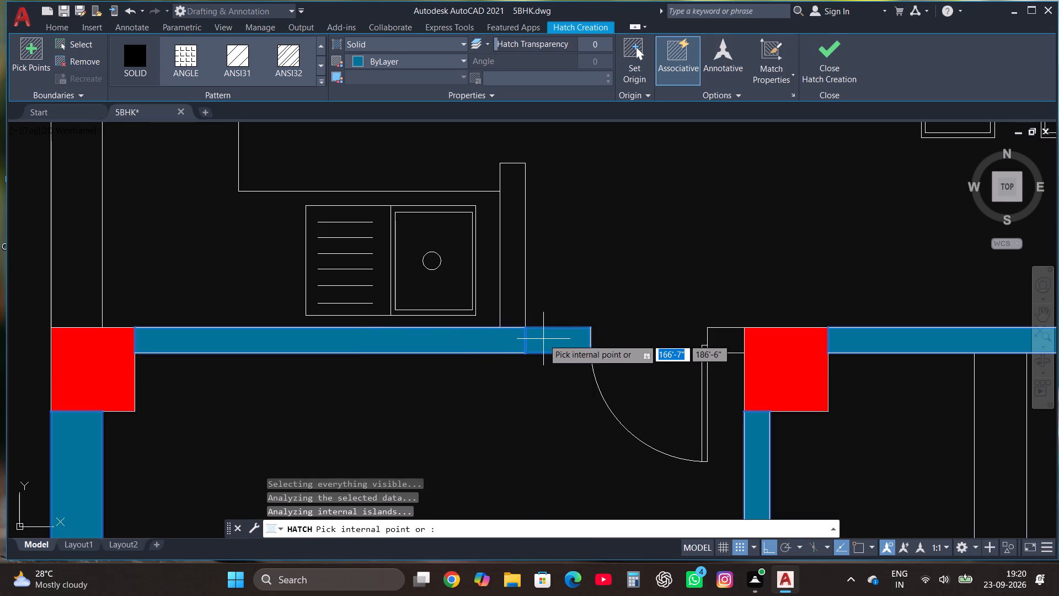
Fill the kitchen's outer west wall, its north wall up to the door, and the short northern partition stub with solid hatch.
scroll(543, 341, down, 3)
scroll(443, 281, up, 1)
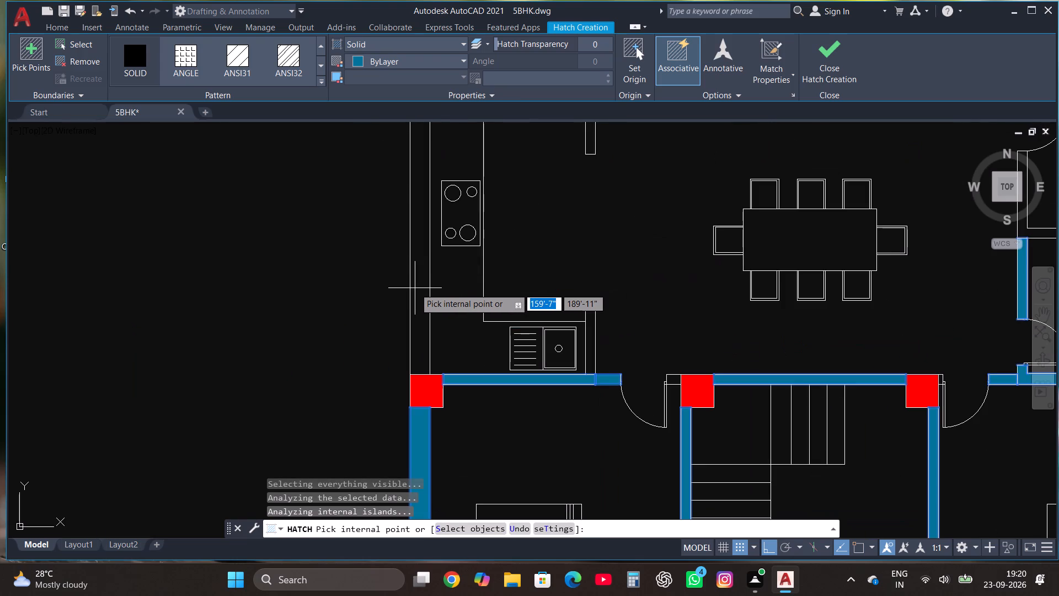
scroll(426, 310, down, 1)
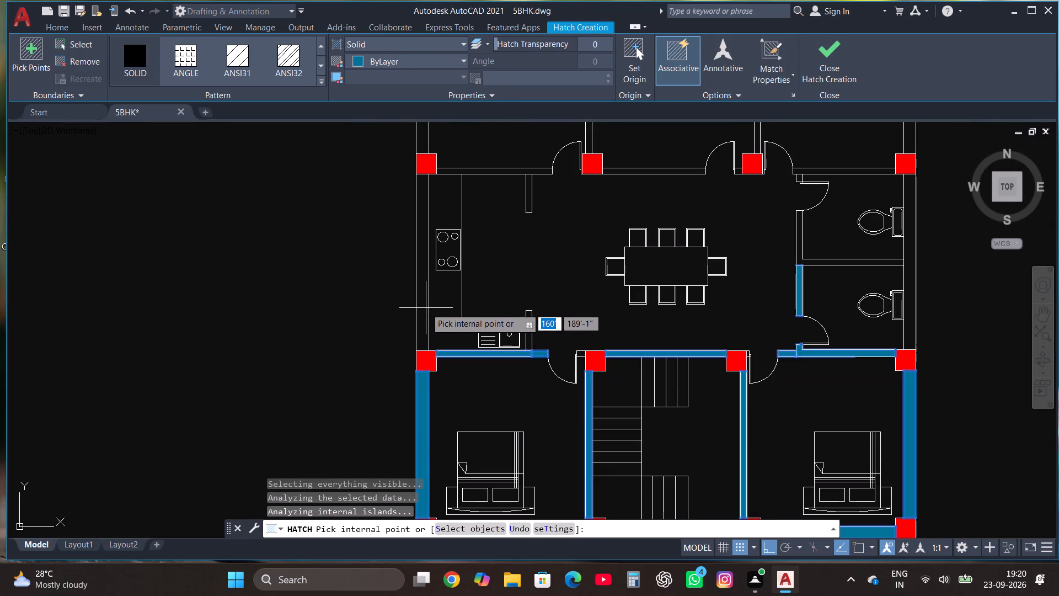
click(421, 269)
scroll(520, 172, up, 1)
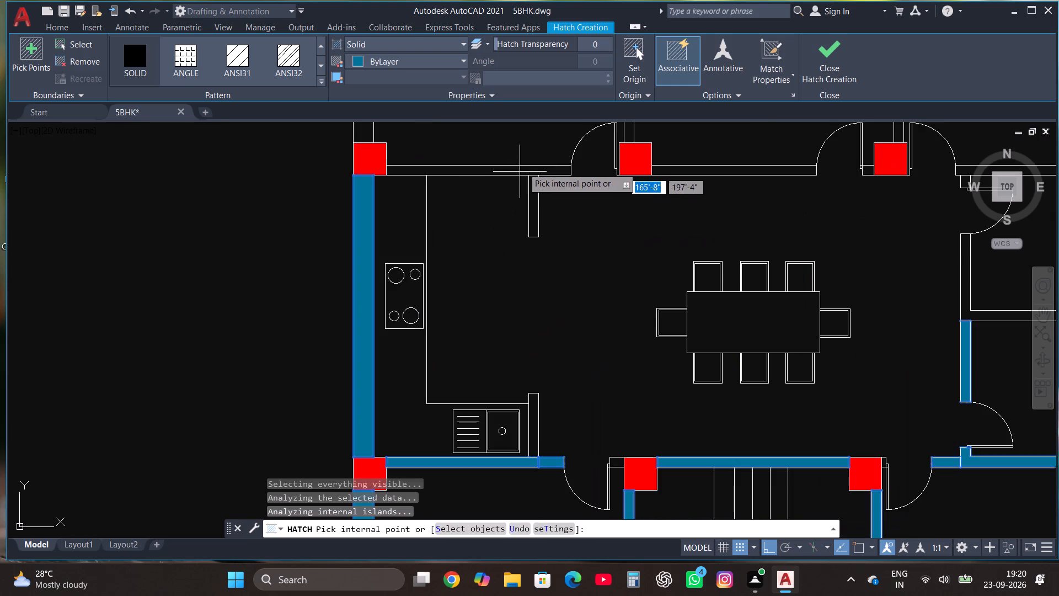
click(540, 171)
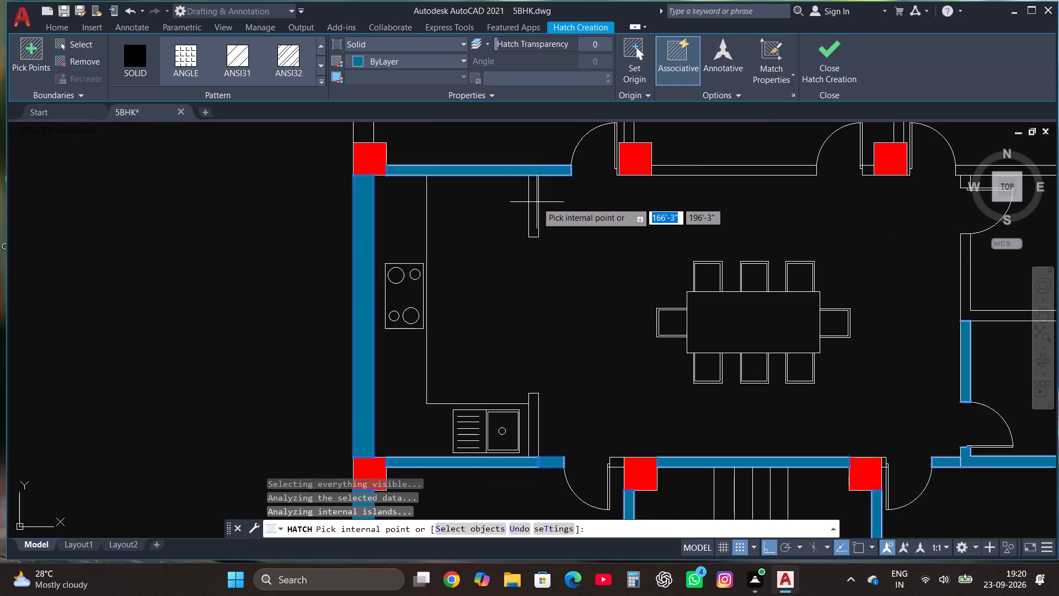
click(535, 205)
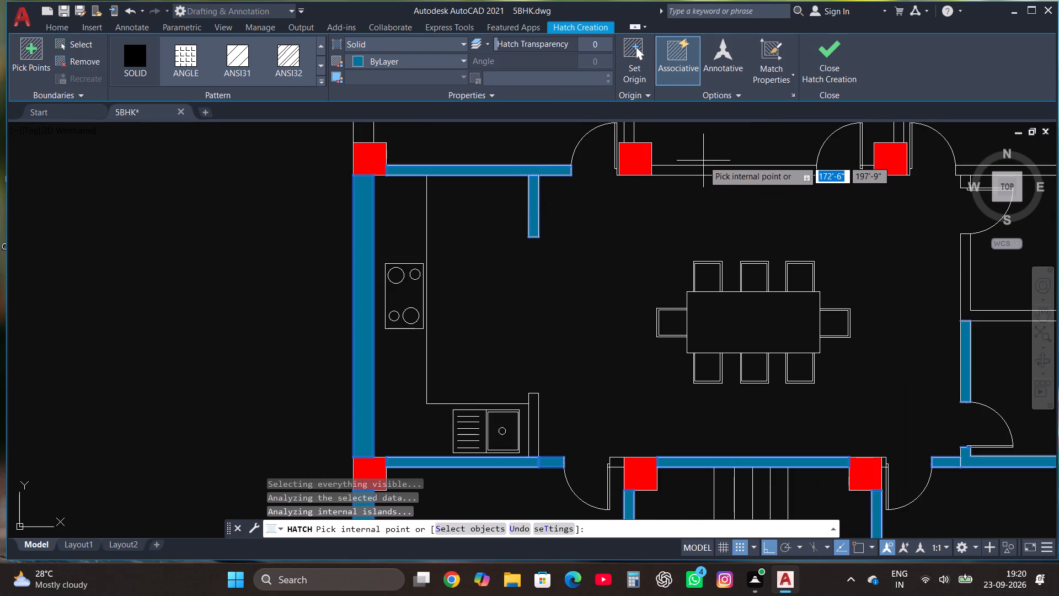
Fill the south walls of the north-middle and northeast bedrooms with solid hatch.
scroll(707, 169, up, 2)
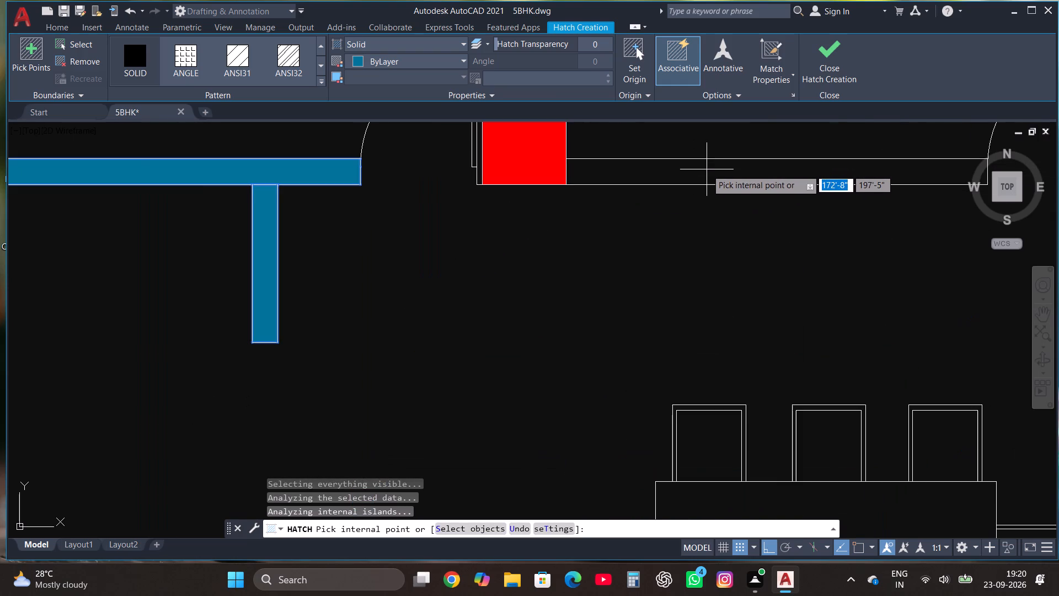
scroll(707, 171, down, 3)
scroll(791, 161, up, 2)
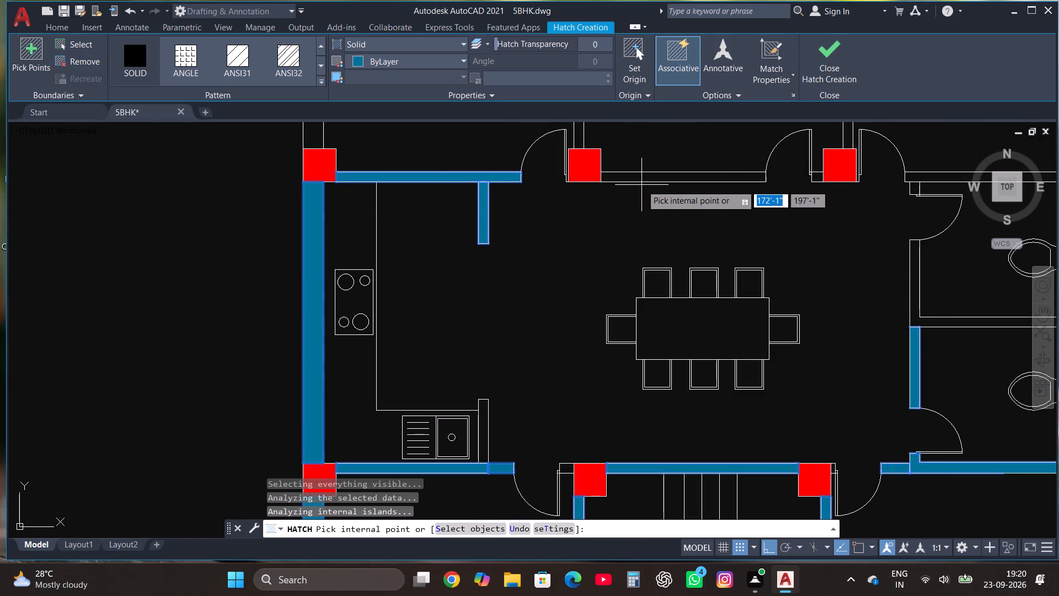
scroll(650, 175, up, 1)
click(650, 175)
scroll(523, 283, down, 3)
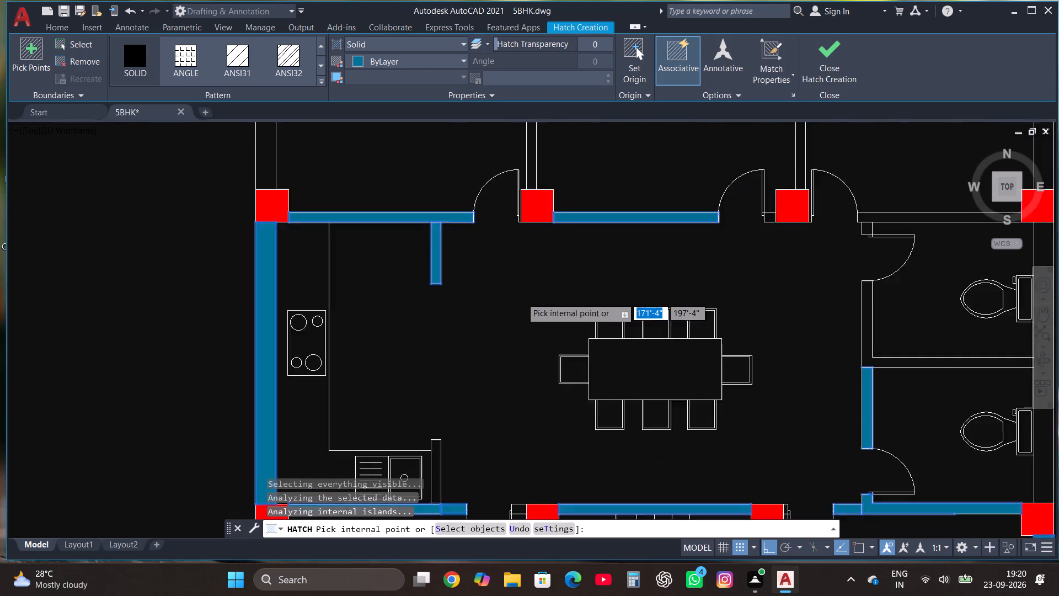
scroll(521, 301, down, 1)
scroll(682, 273, up, 3)
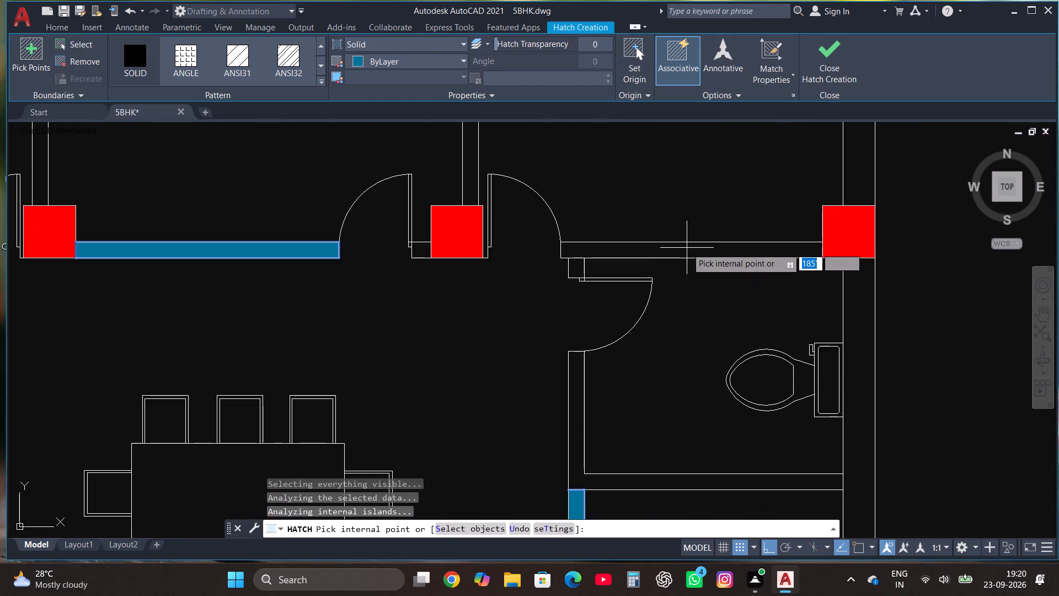
click(672, 252)
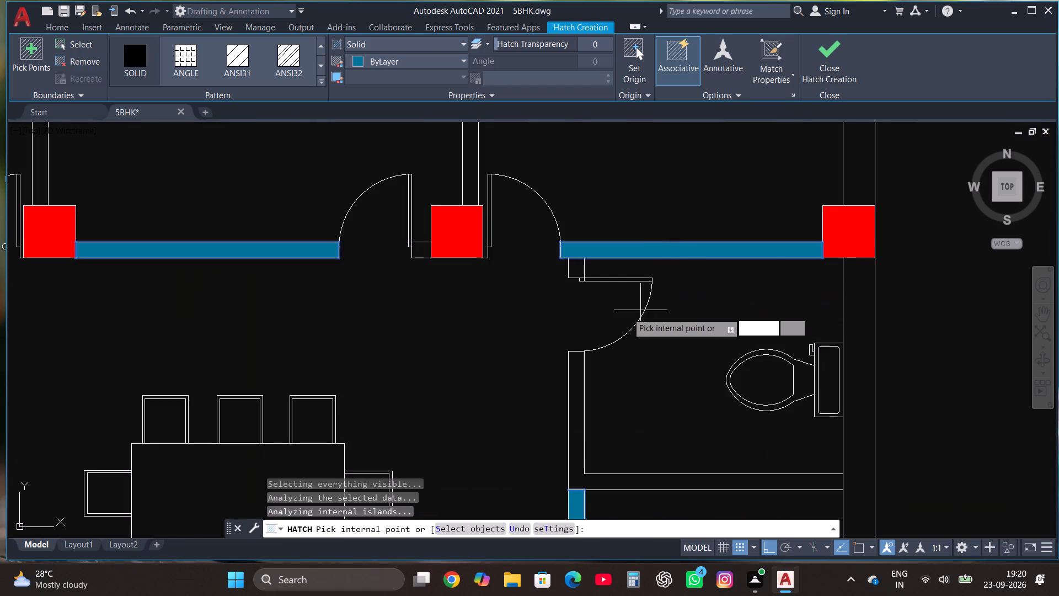
Fill the short wall stub above the north toilet's door, plus its west wall and the partition between the toilets, with solid hatch.
click(575, 270)
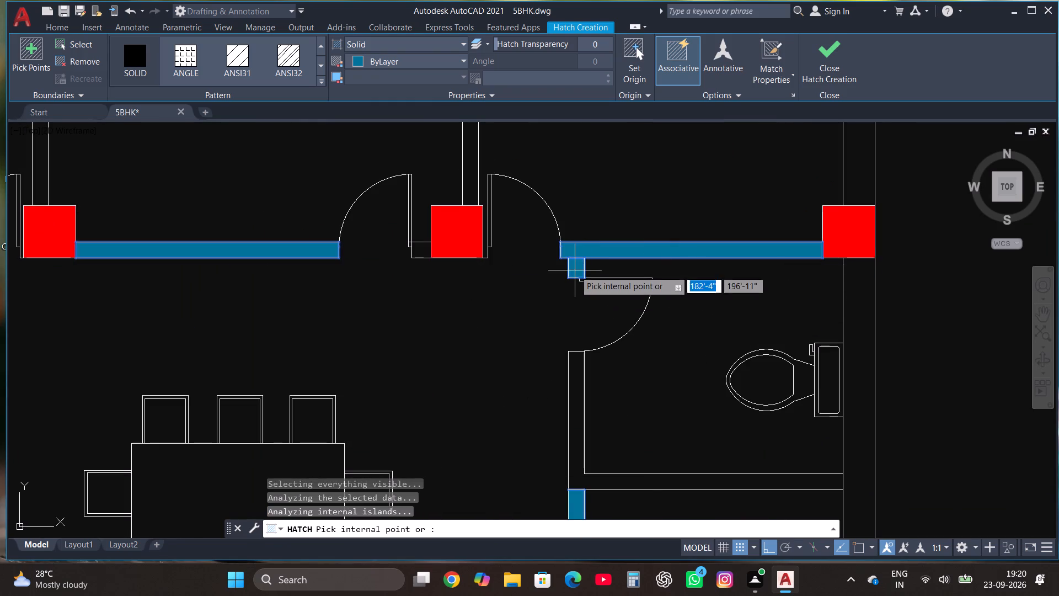
click(575, 409)
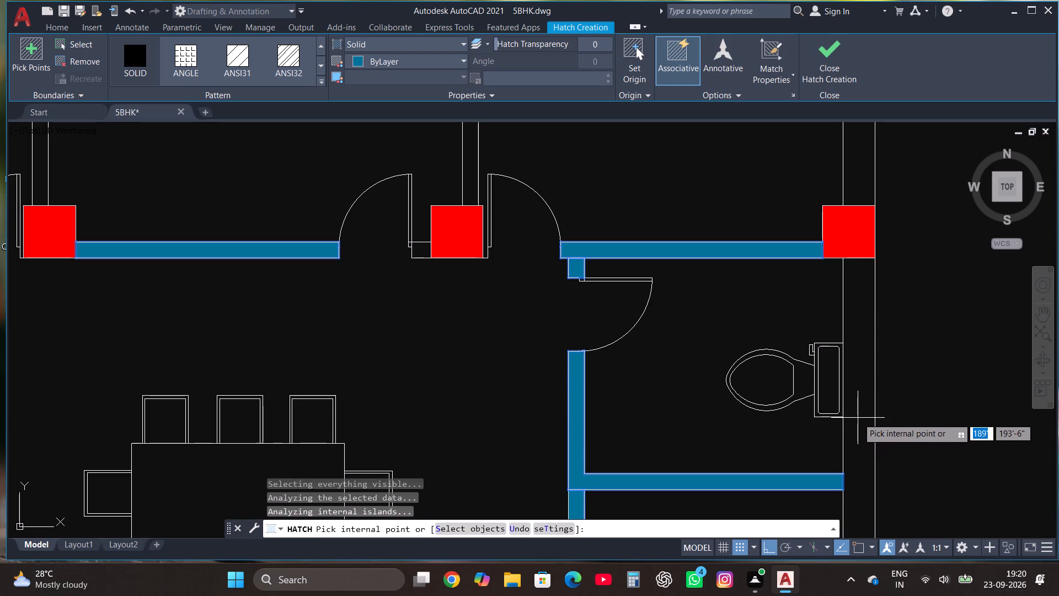
Fill the outer east walls beside the northeast bedroom and toilets, the two northern bedroom partitions, and the northwest bedroom's west wall with solid hatch.
scroll(858, 418, down, 2)
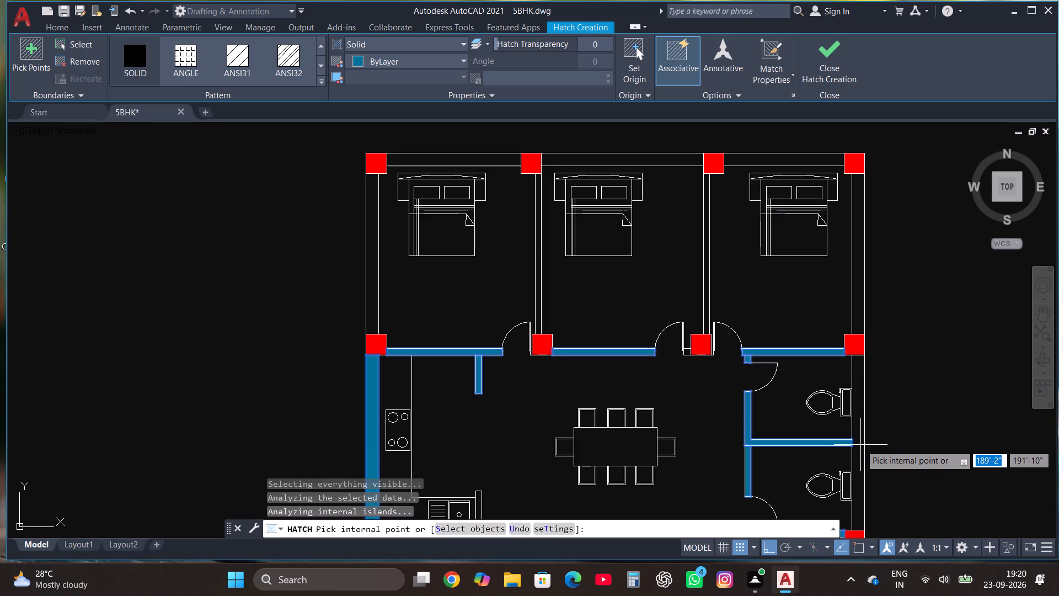
click(861, 283)
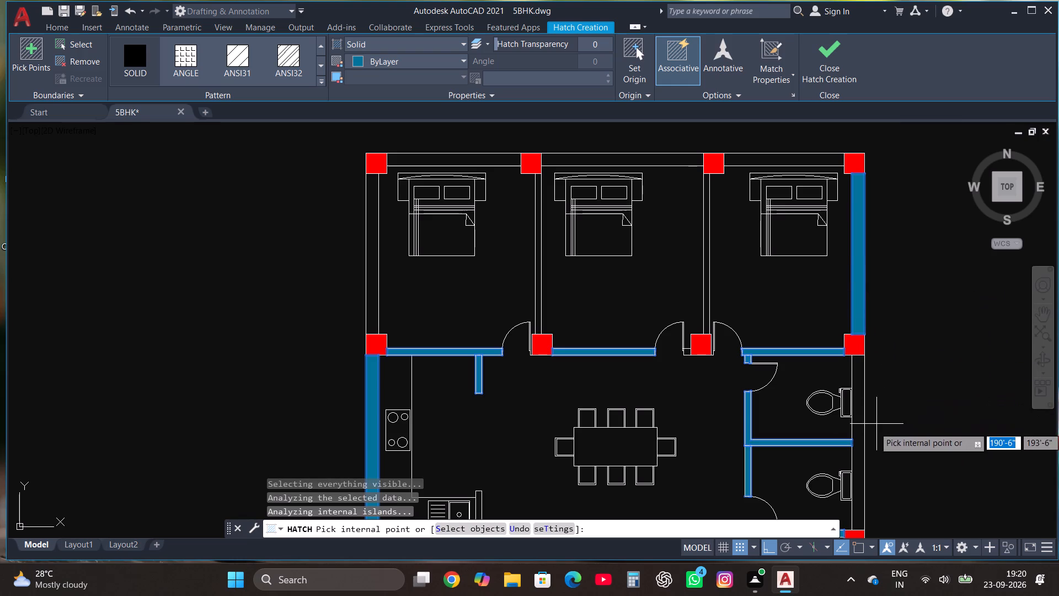
click(859, 444)
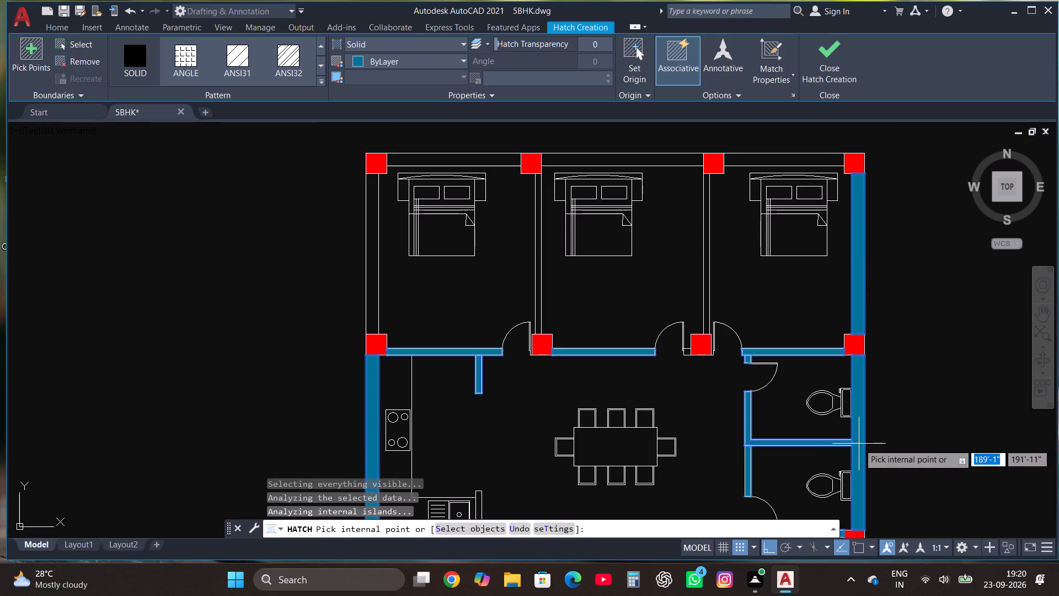
click(707, 287)
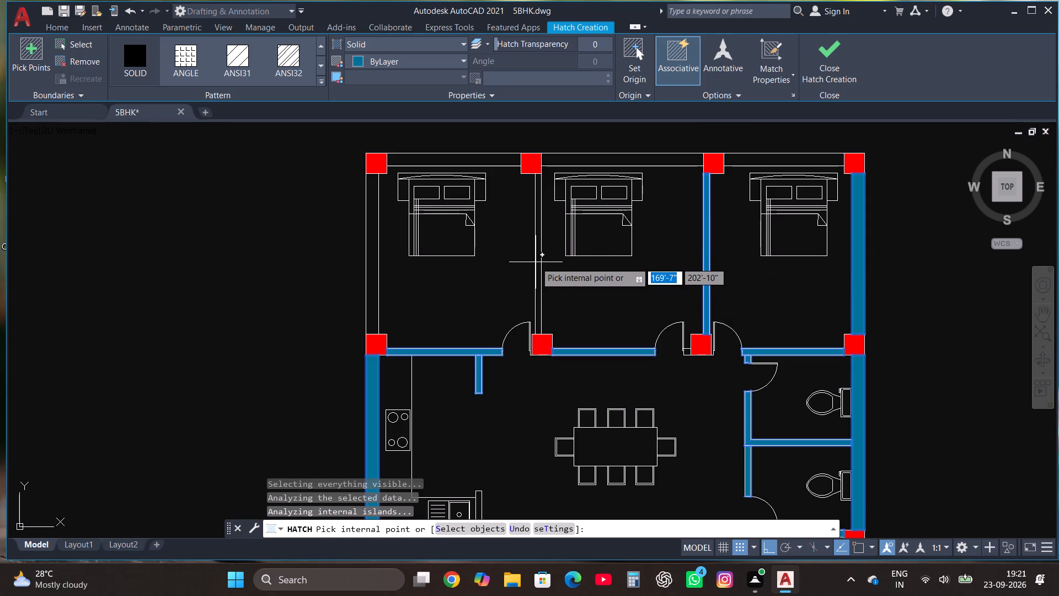
click(539, 265)
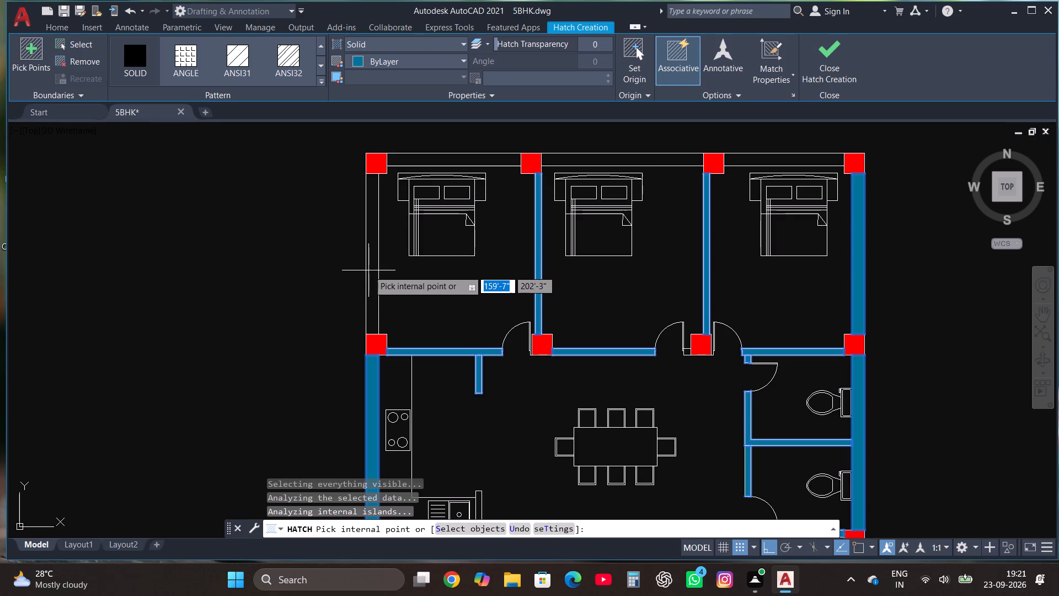
click(372, 272)
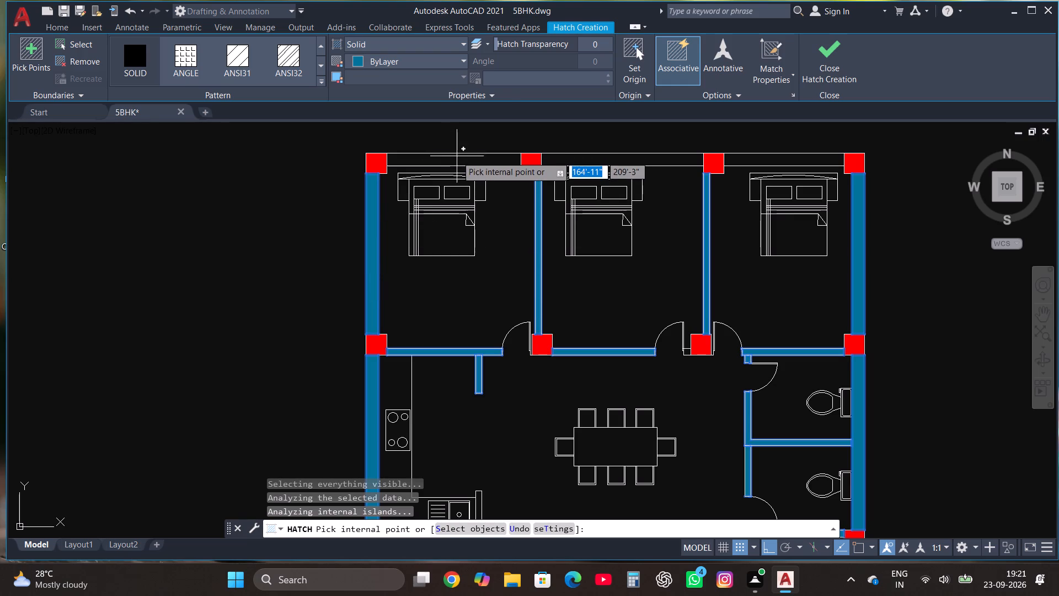
Fill the outer north walls of the three northern bedrooms with solid hatch and finish the hatch.
click(456, 162)
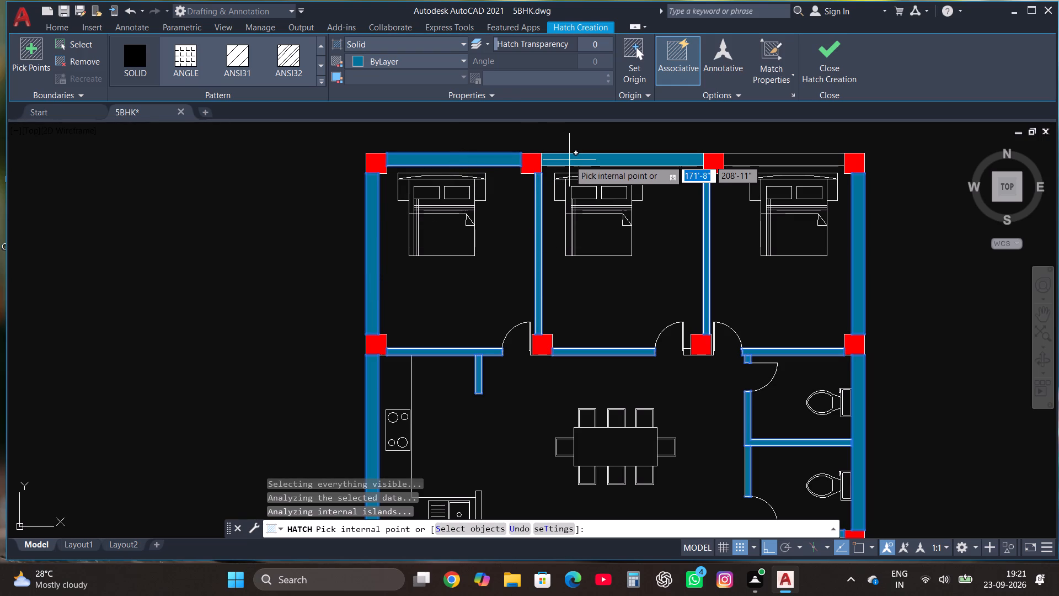
click(569, 161)
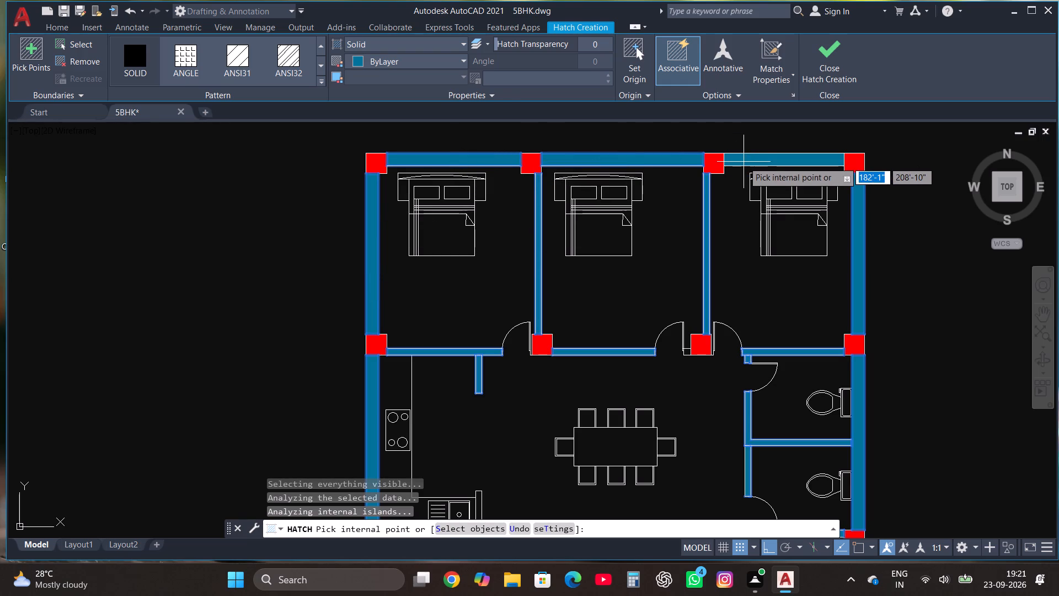
click(744, 162)
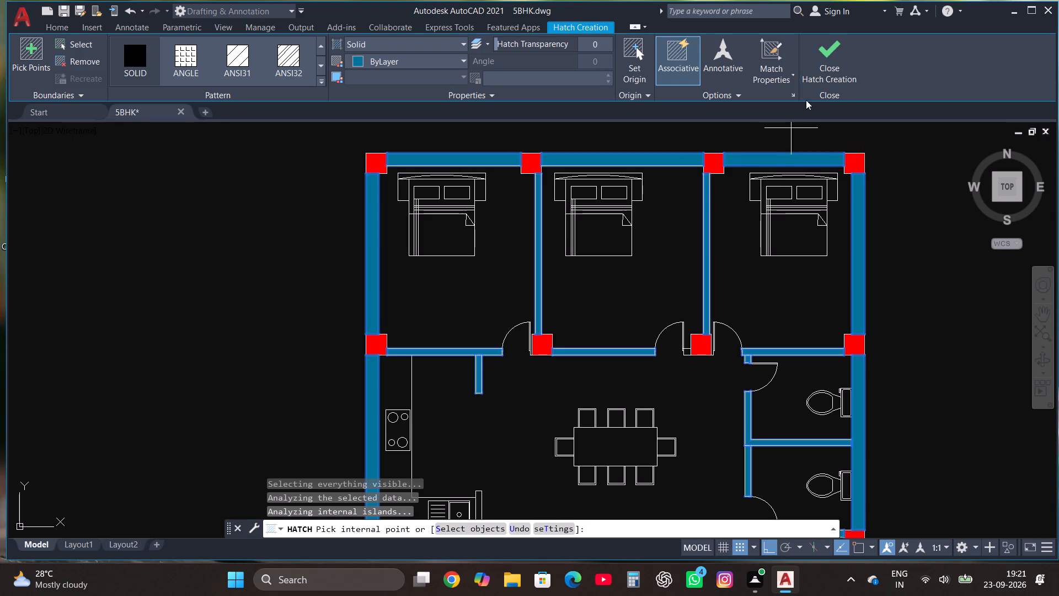
click(823, 62)
Add the multiline text BEDROOM below the bed in the northwest bedroom.
scroll(503, 278, down, 2)
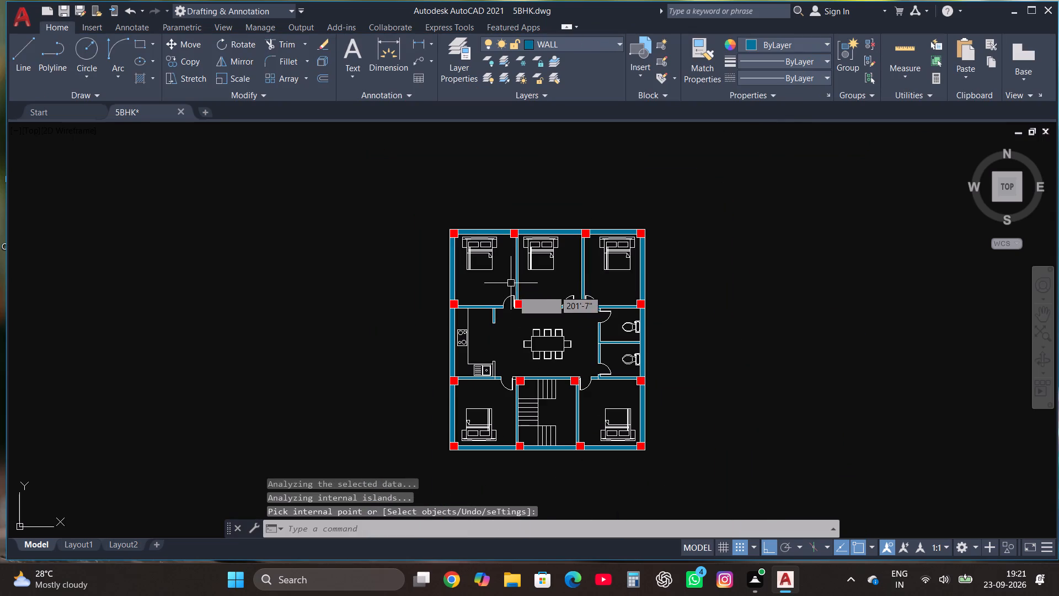
scroll(534, 326, up, 2)
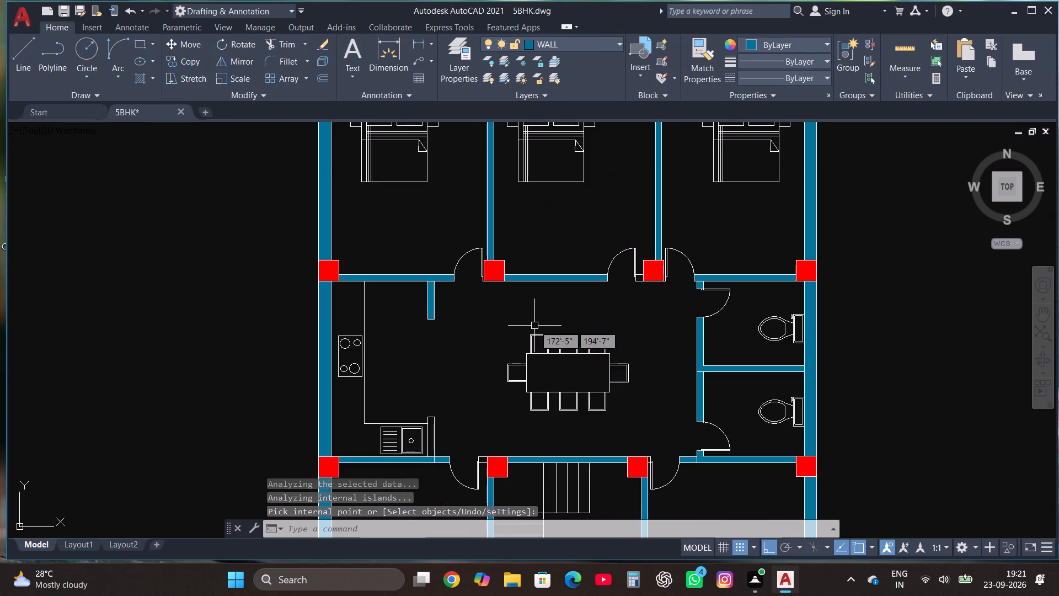
scroll(520, 264, down, 1)
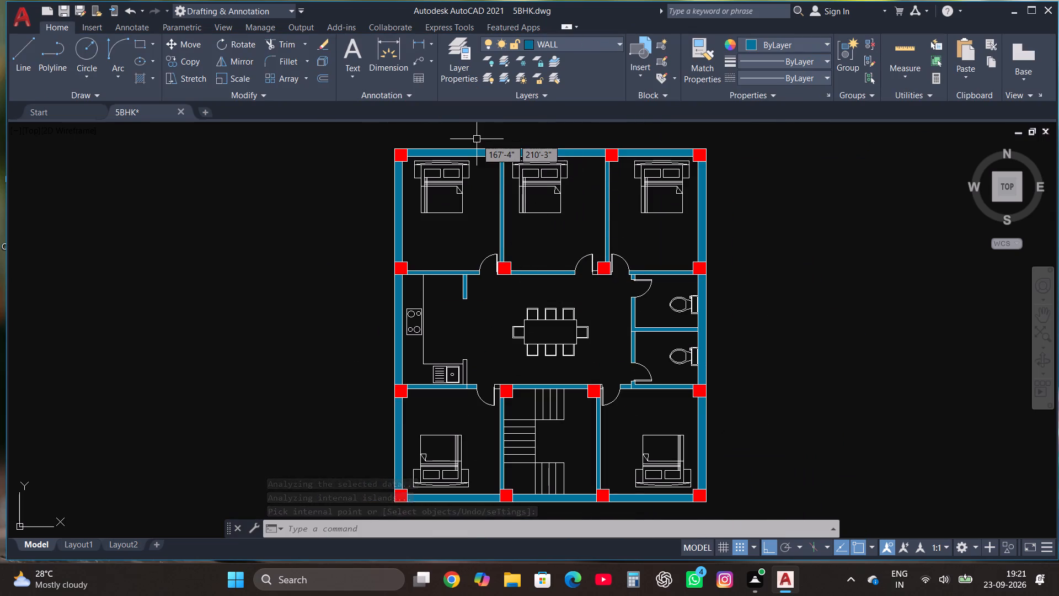
scroll(477, 139, up, 2)
click(348, 55)
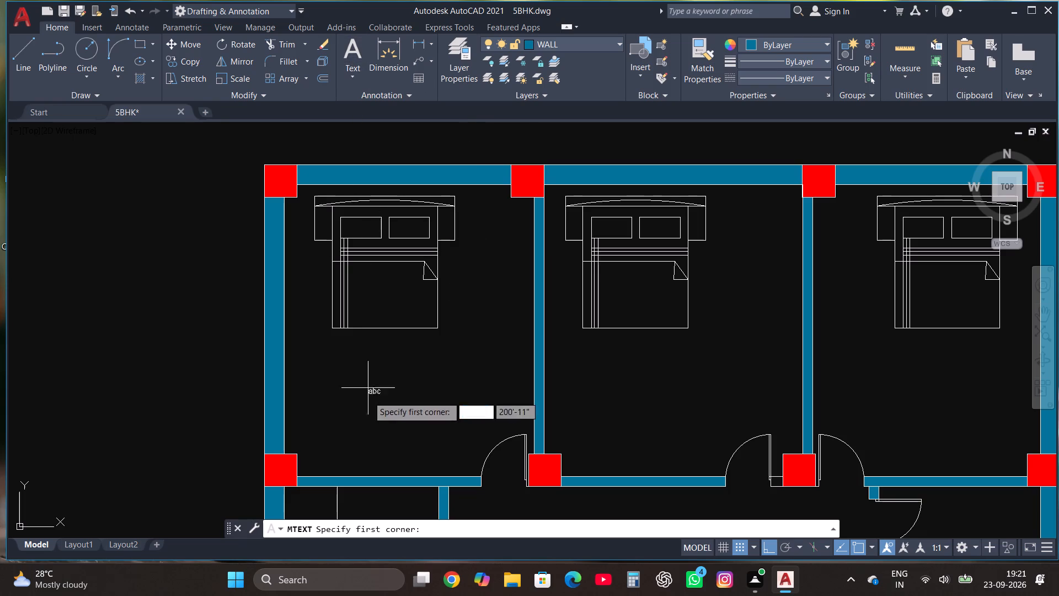
click(330, 418)
click(446, 365)
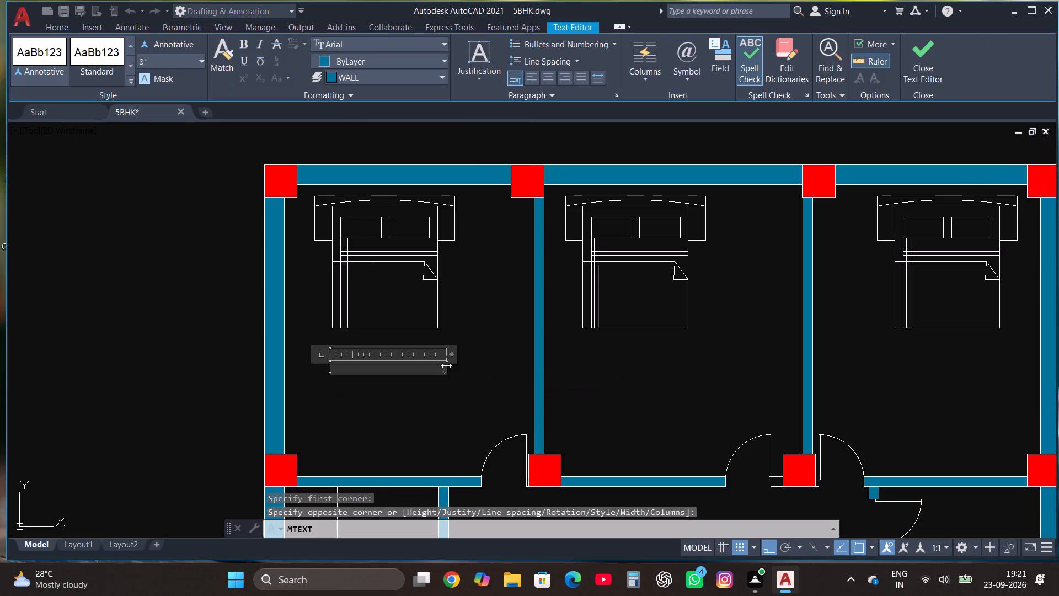
text(BEDROOM)
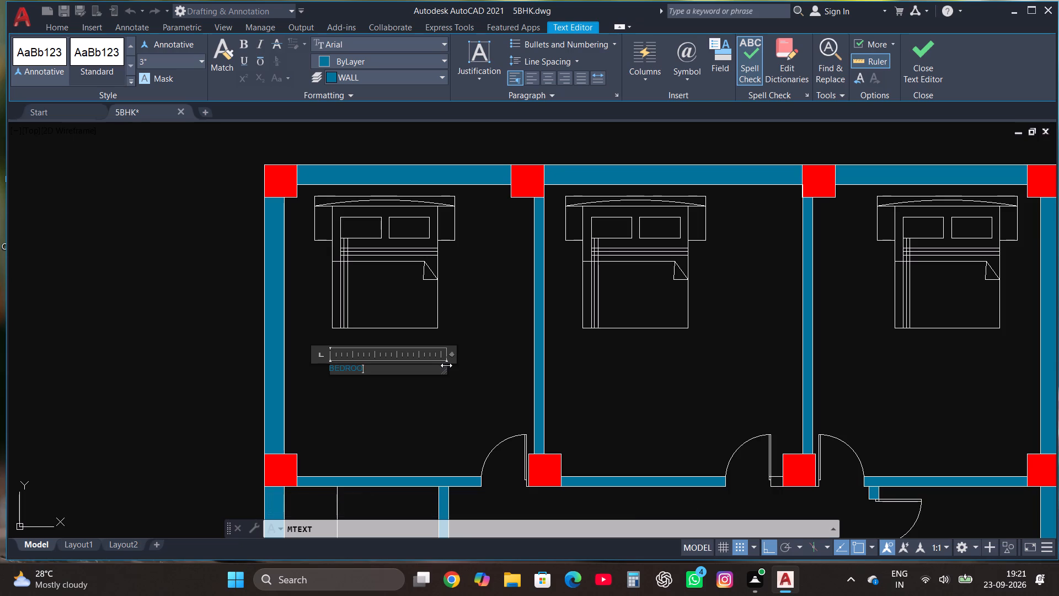
click(919, 51)
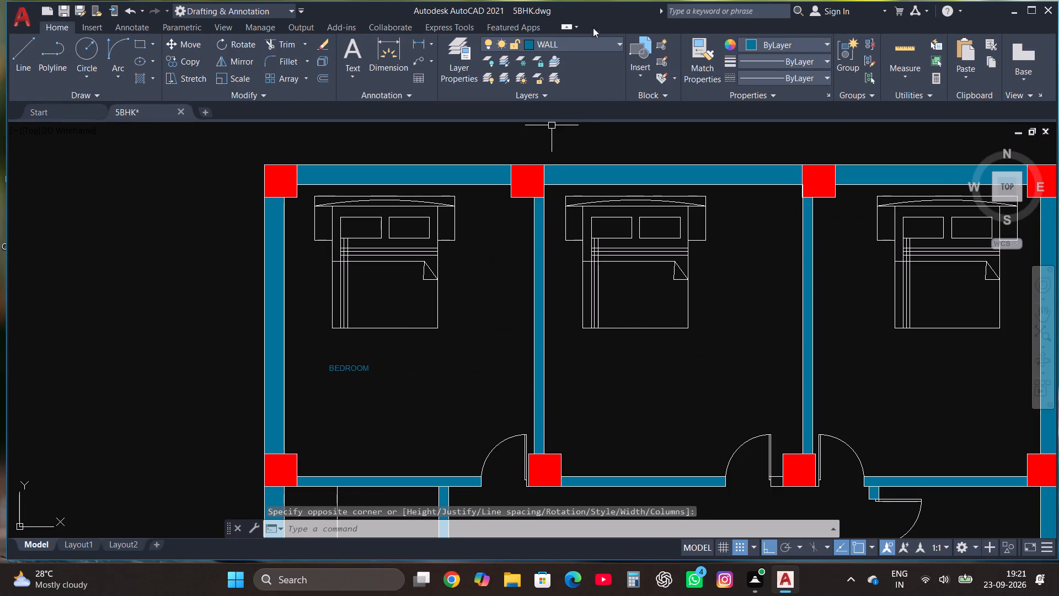
Change the BEDROOM label to the COLUMN layer.
click(310, 391)
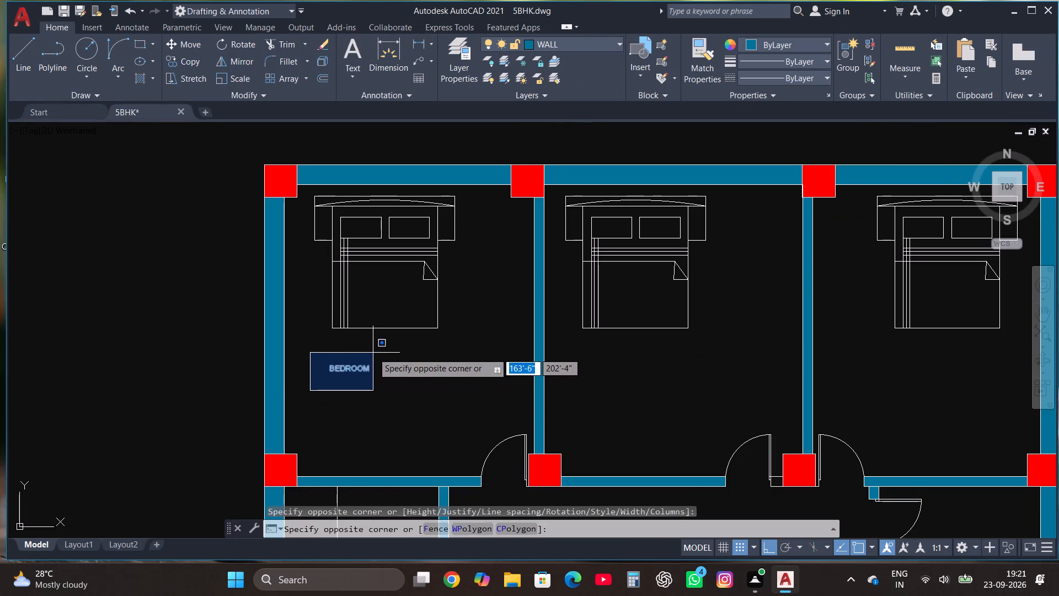
click(373, 354)
click(559, 41)
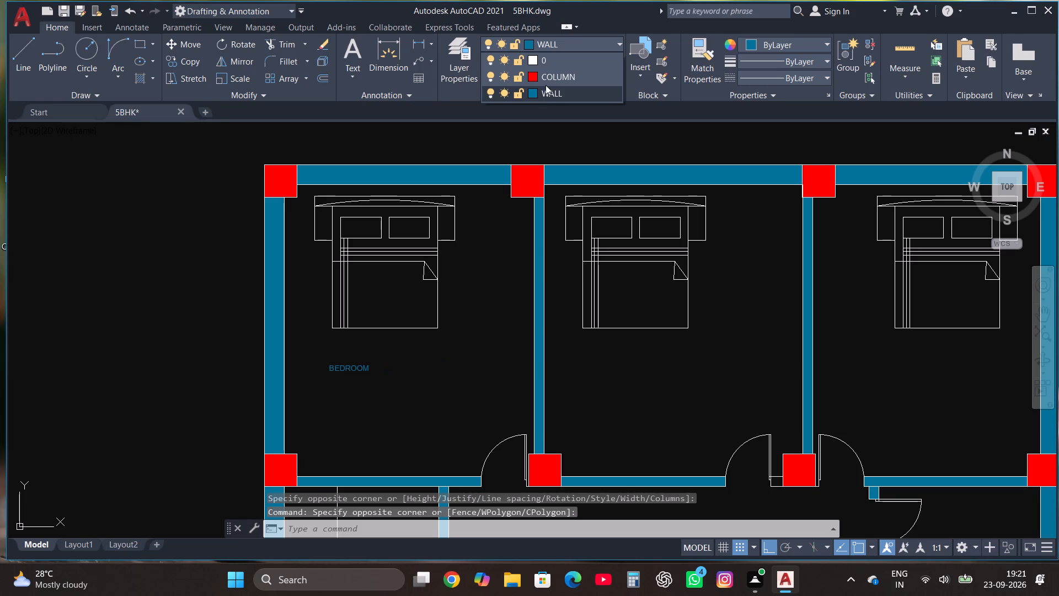
click(545, 77)
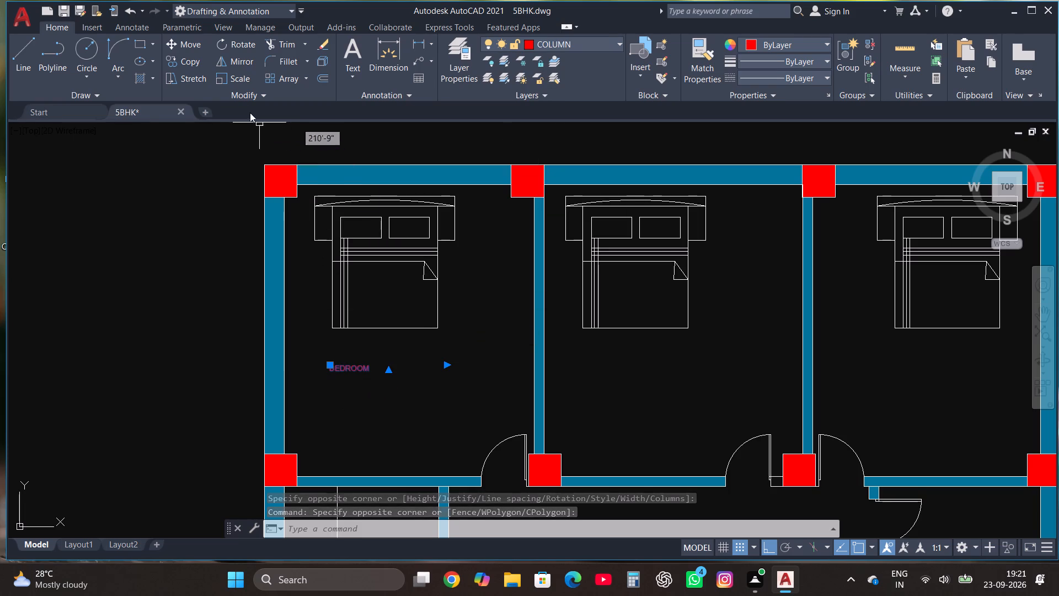
Scale up the BEDROOM label freehand from a base point on the text.
click(231, 79)
click(344, 369)
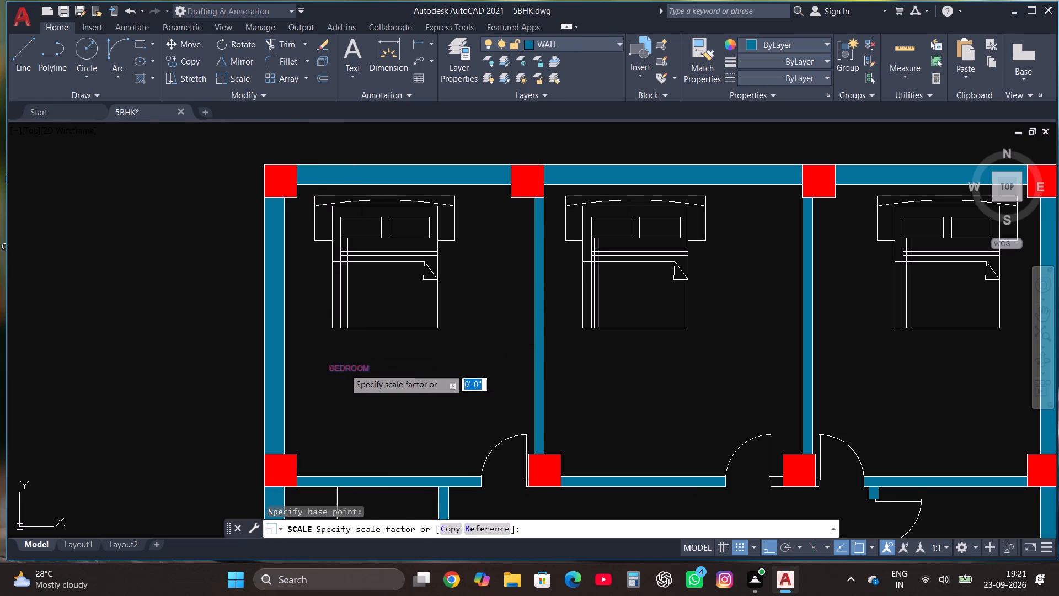
click(501, 395)
Move the BEDROOM label slightly east so it sits centred below the northwest bedroom's bed.
scroll(469, 296, down, 2)
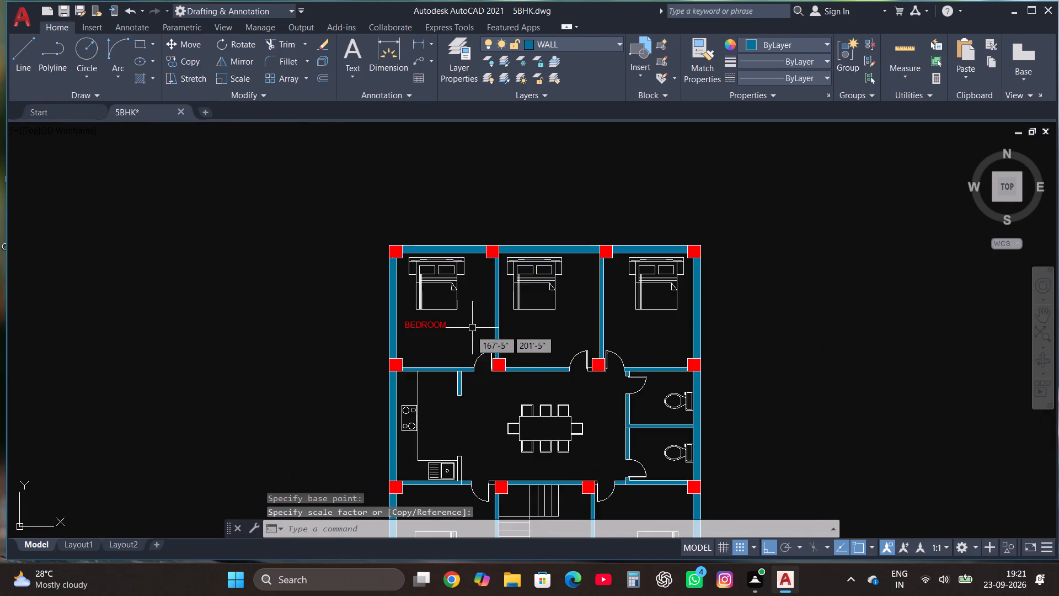
scroll(459, 345, up, 2)
click(371, 295)
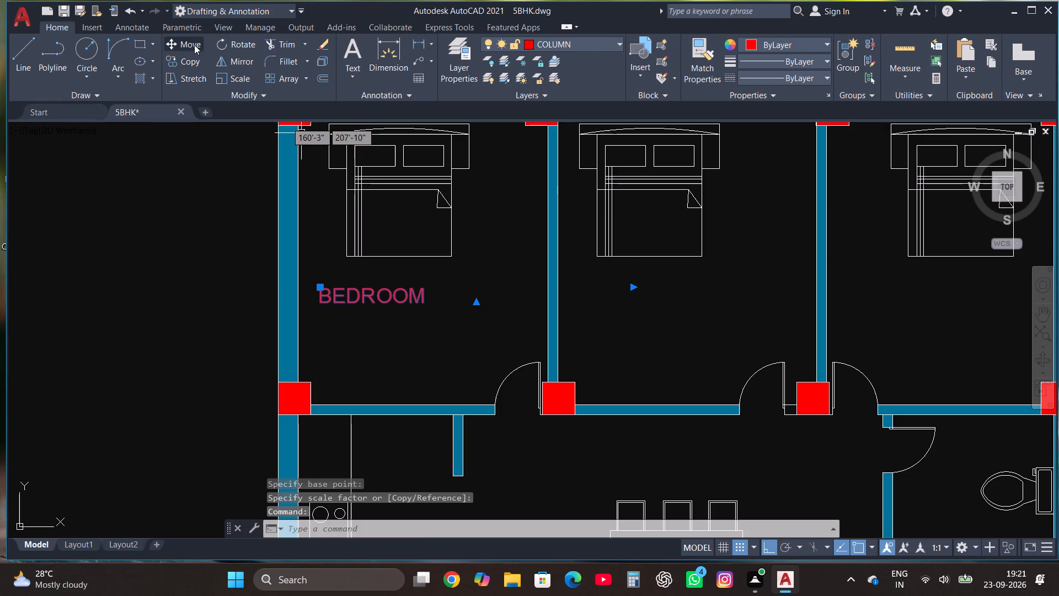
click(194, 44)
click(363, 295)
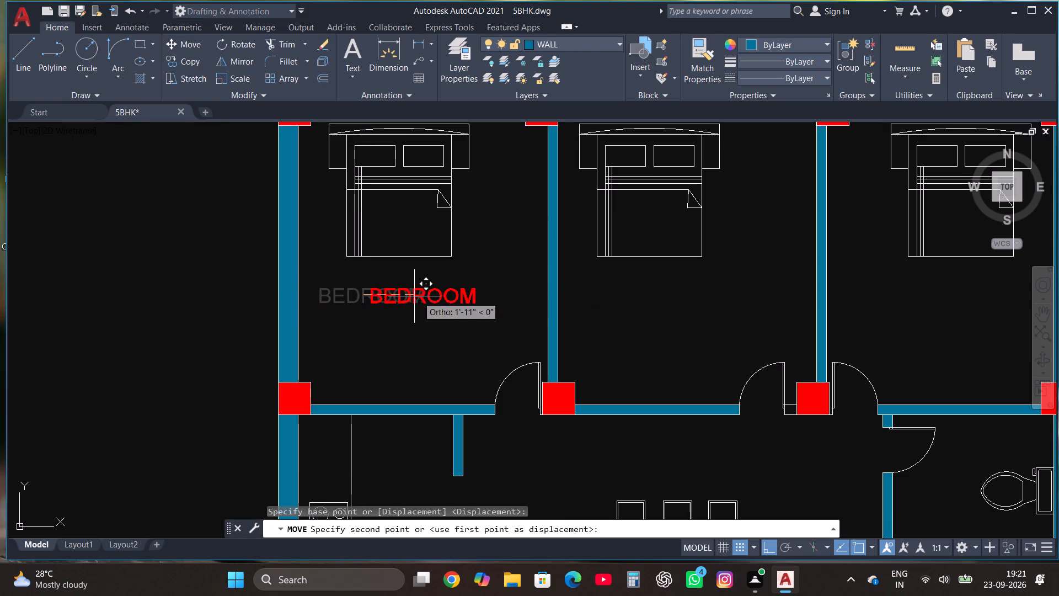
click(403, 302)
Copy the northwest BEDROOM label in multiple mode to below the beds in the north-middle and northeast bedrooms.
click(399, 295)
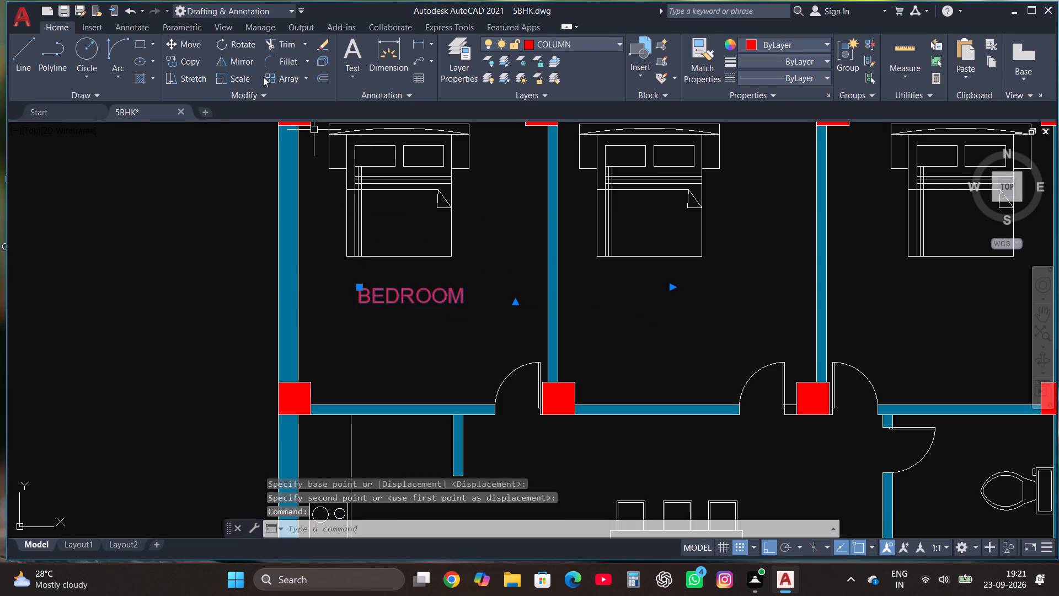
click(189, 62)
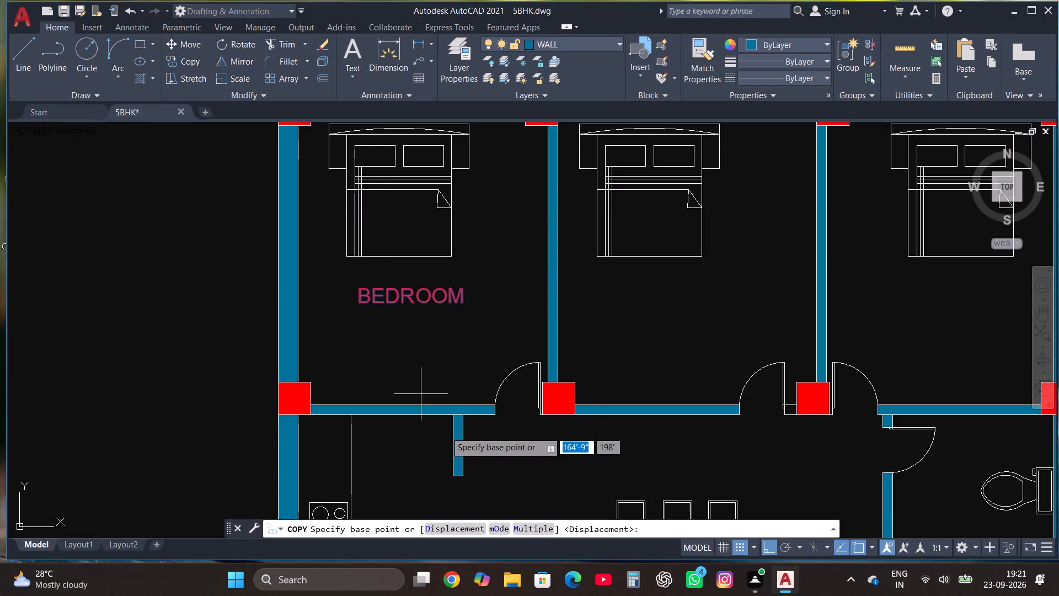
click(531, 528)
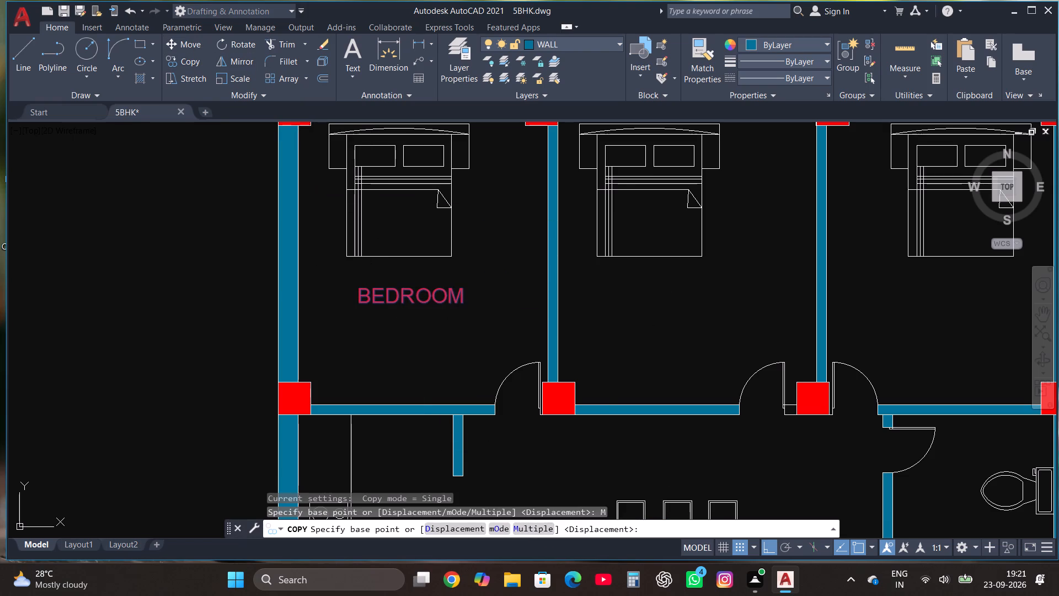
click(403, 293)
scroll(403, 293, down, 2)
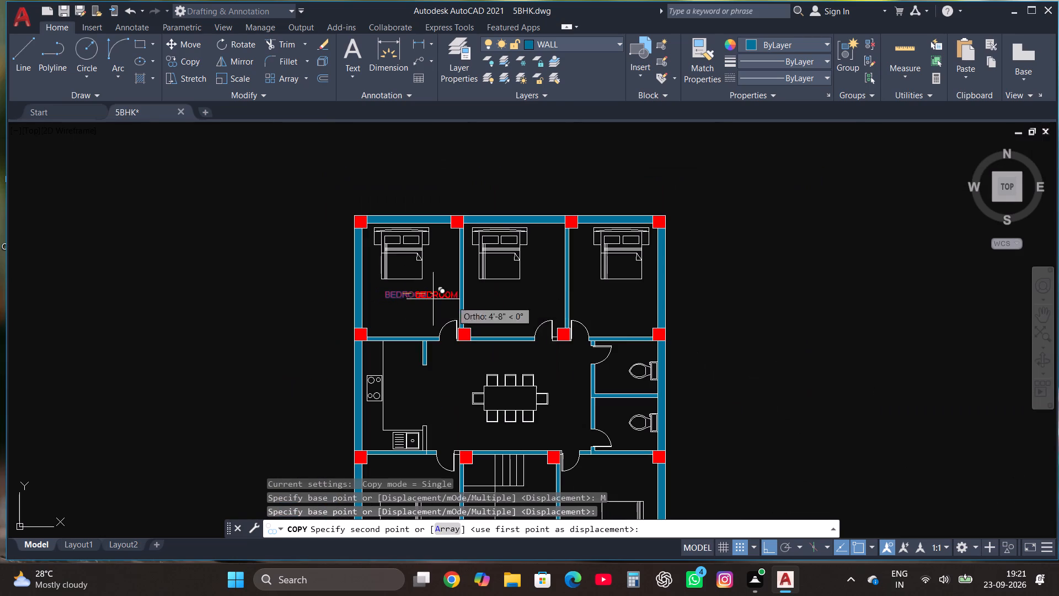
key(F8)
scroll(501, 304, up, 1)
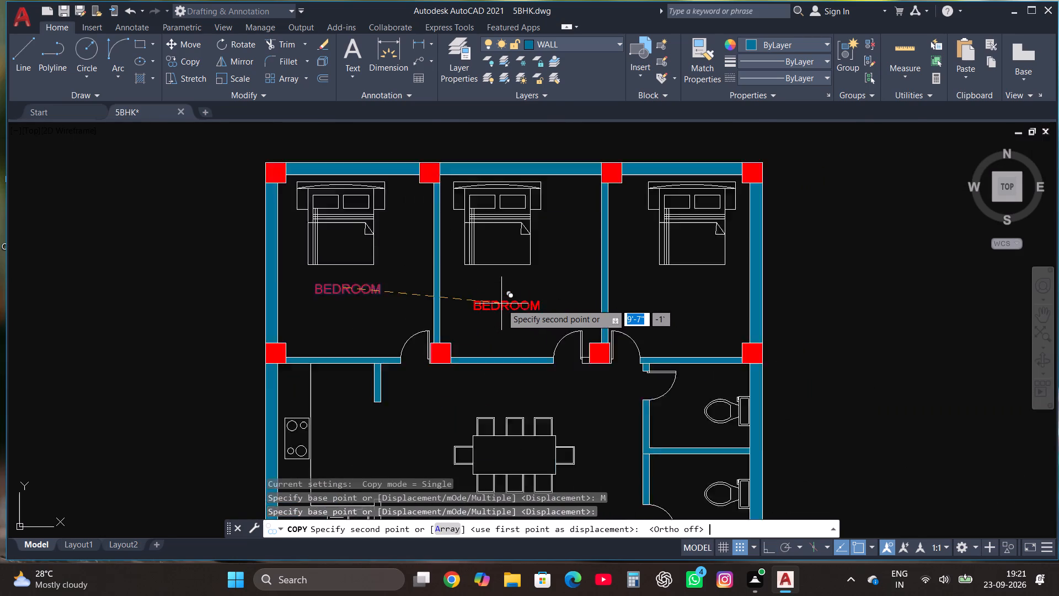
scroll(501, 304, up, 1)
click(488, 285)
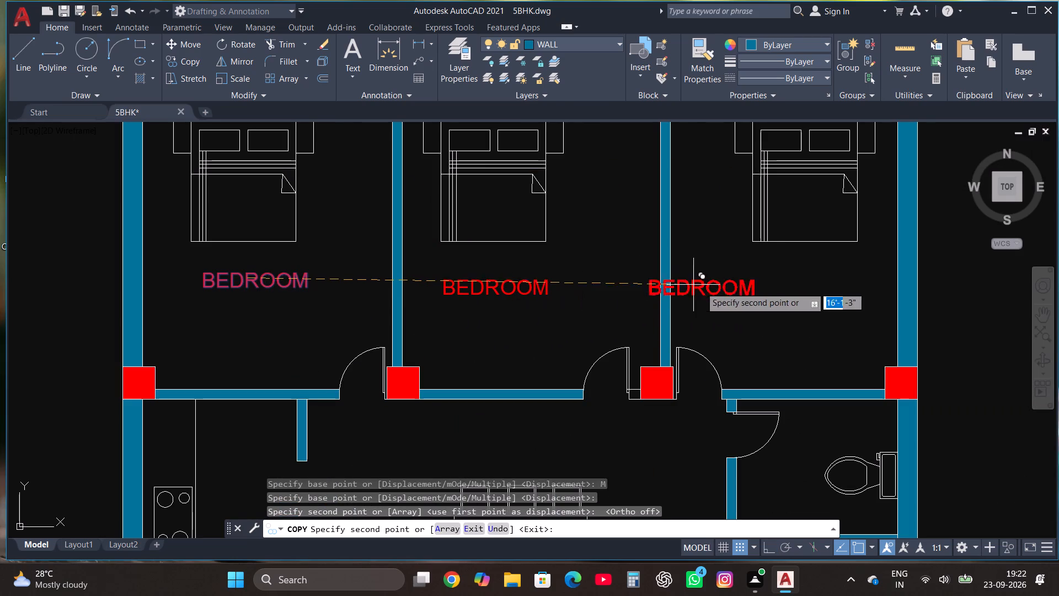
click(800, 276)
Place more copies of the BEDROOM label in the kitchen, on the dining table and in the northern toilet.
scroll(552, 240, down, 2)
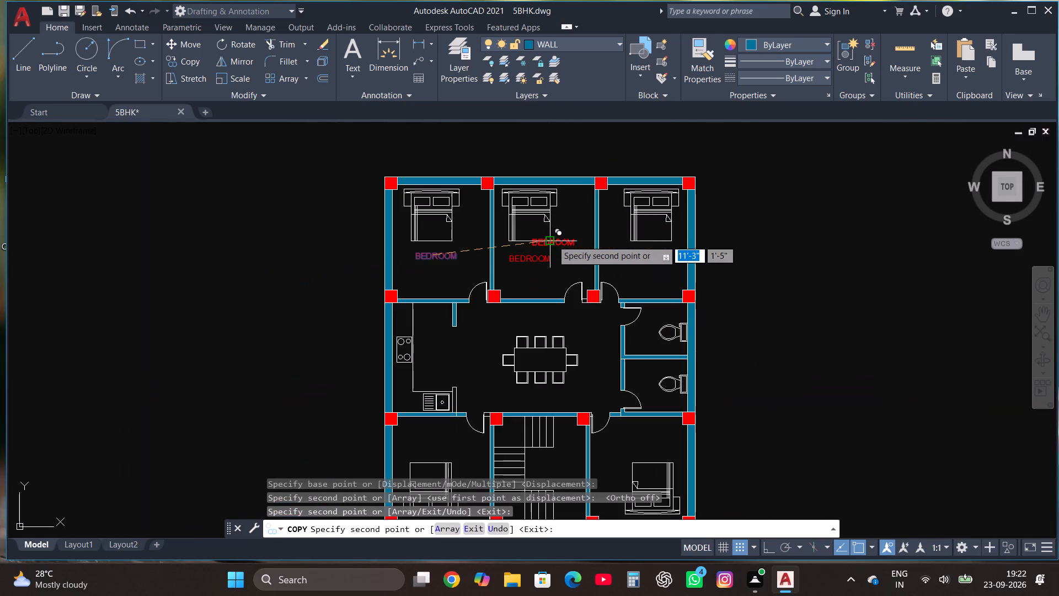
scroll(477, 378, up, 2)
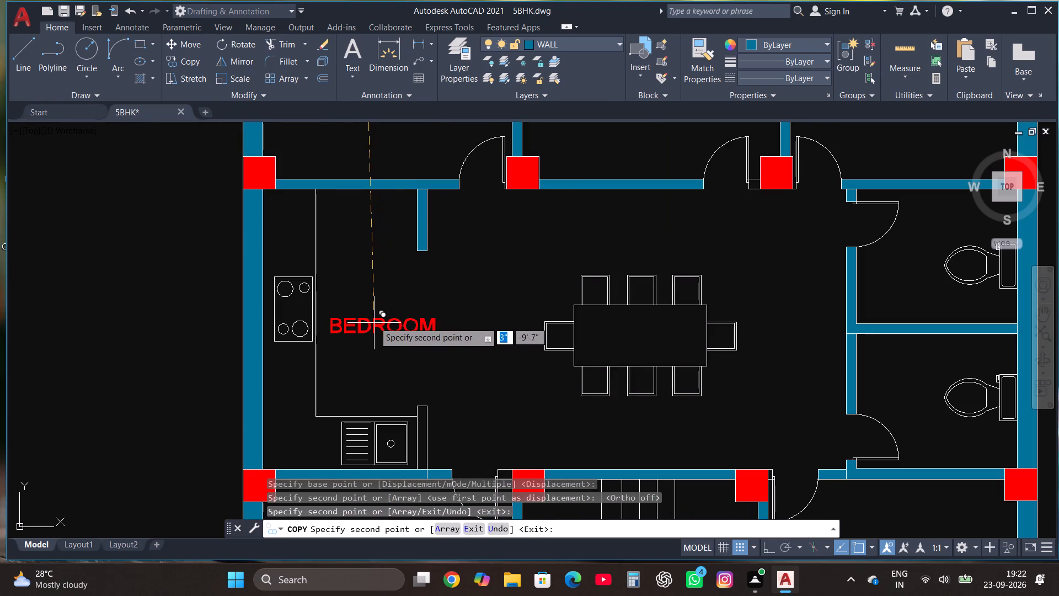
click(374, 322)
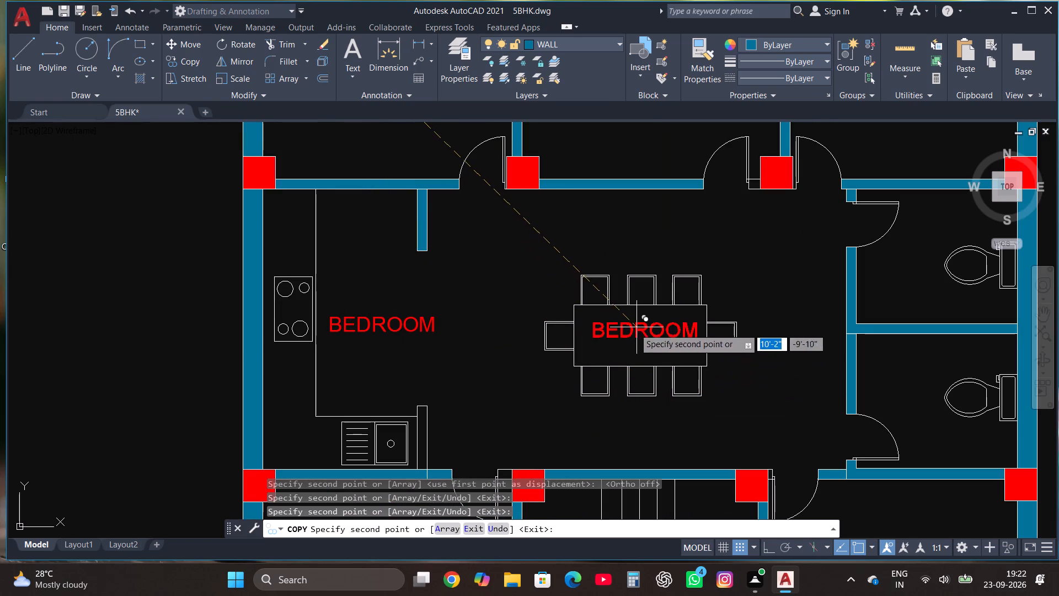
click(633, 332)
scroll(511, 332, down, 1)
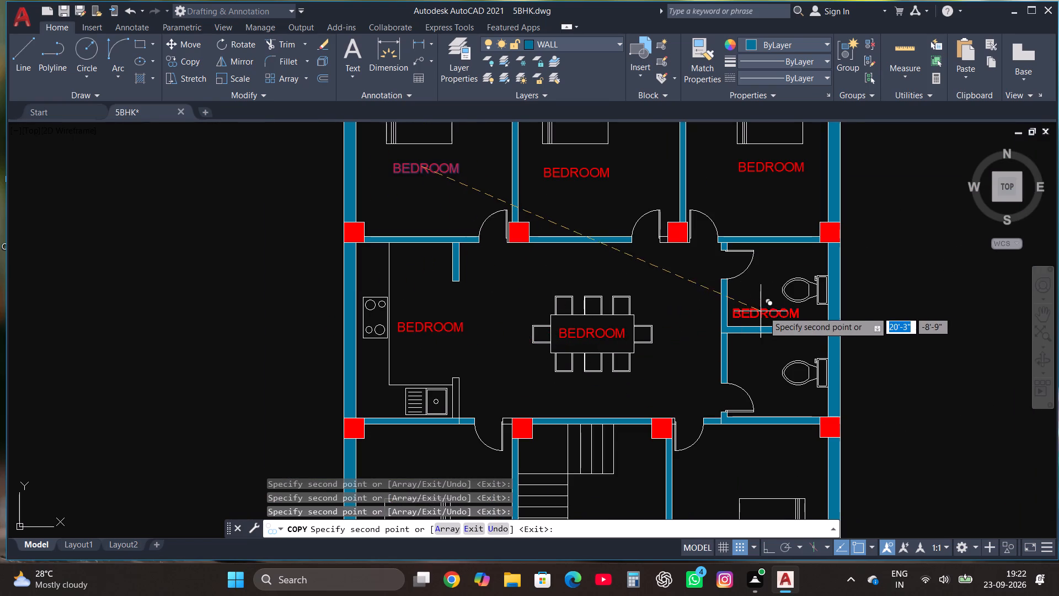
scroll(795, 310, up, 2)
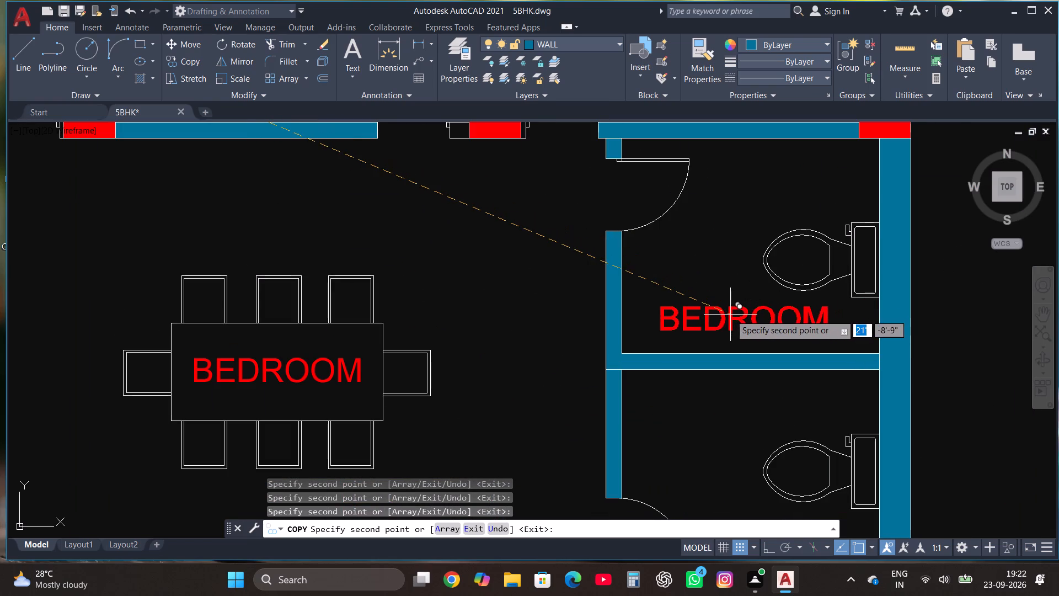
click(730, 315)
Place BEDROOM label copies above the beds in the southwest and southeast bedrooms and end the copying.
scroll(604, 285, down, 4)
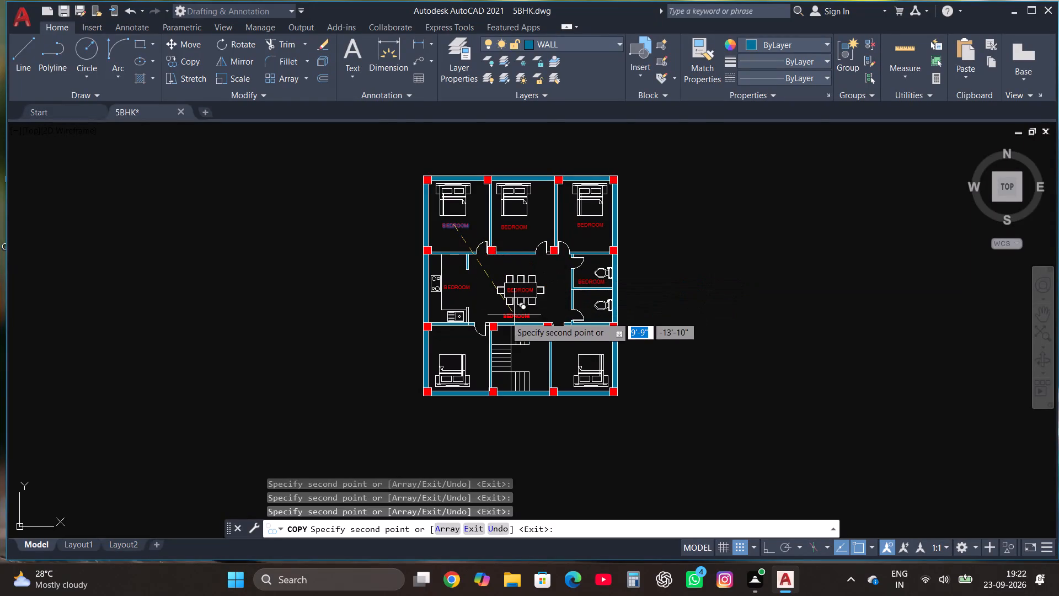
scroll(476, 323, up, 2)
click(413, 370)
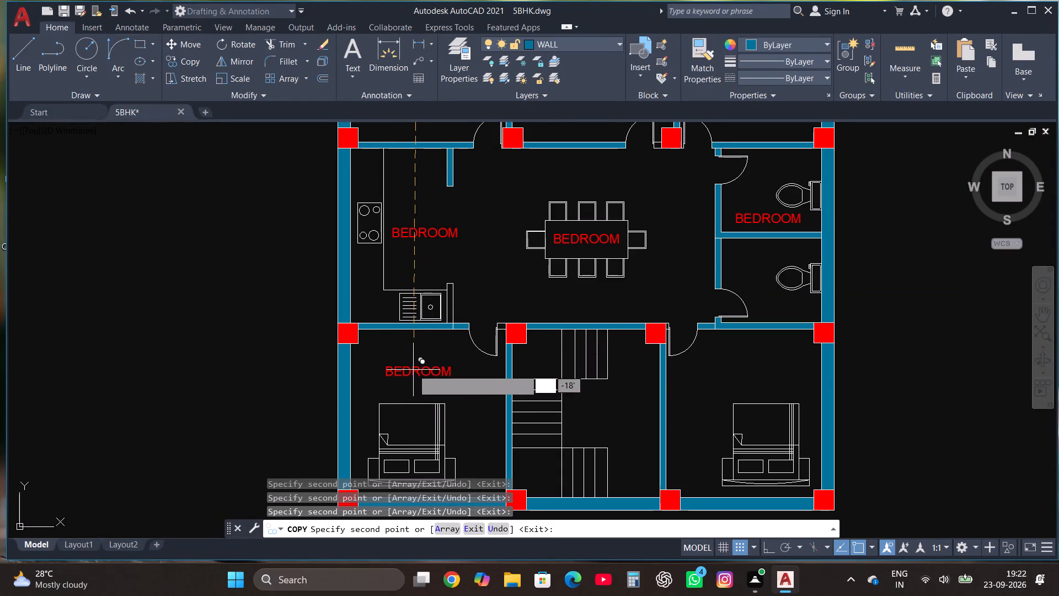
click(763, 368)
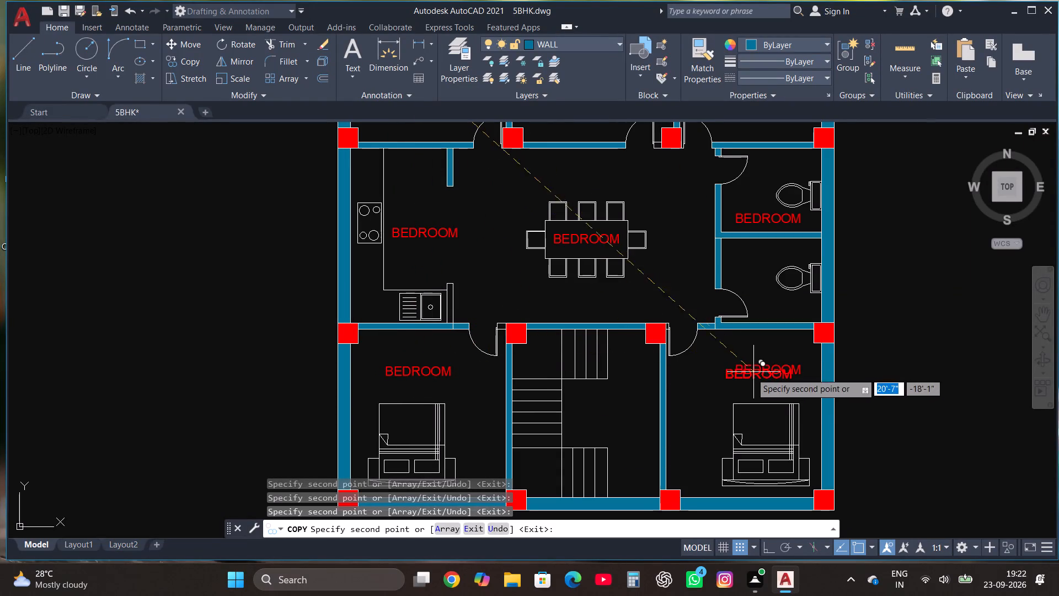
scroll(645, 371, down, 2)
scroll(659, 421, up, 1)
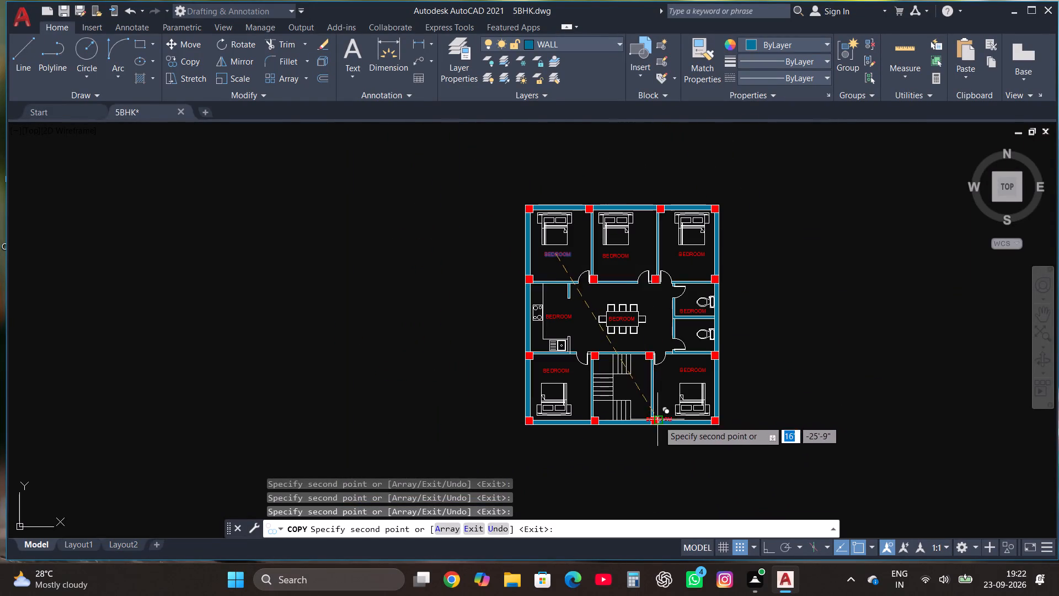
scroll(659, 423, up, 2)
key(Escape)
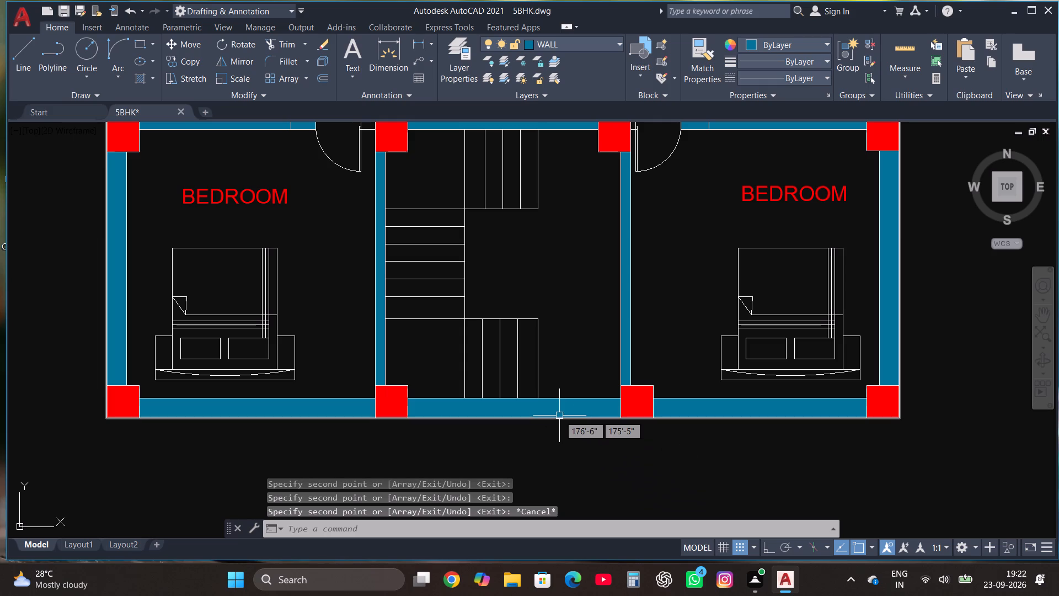
click(16, 56)
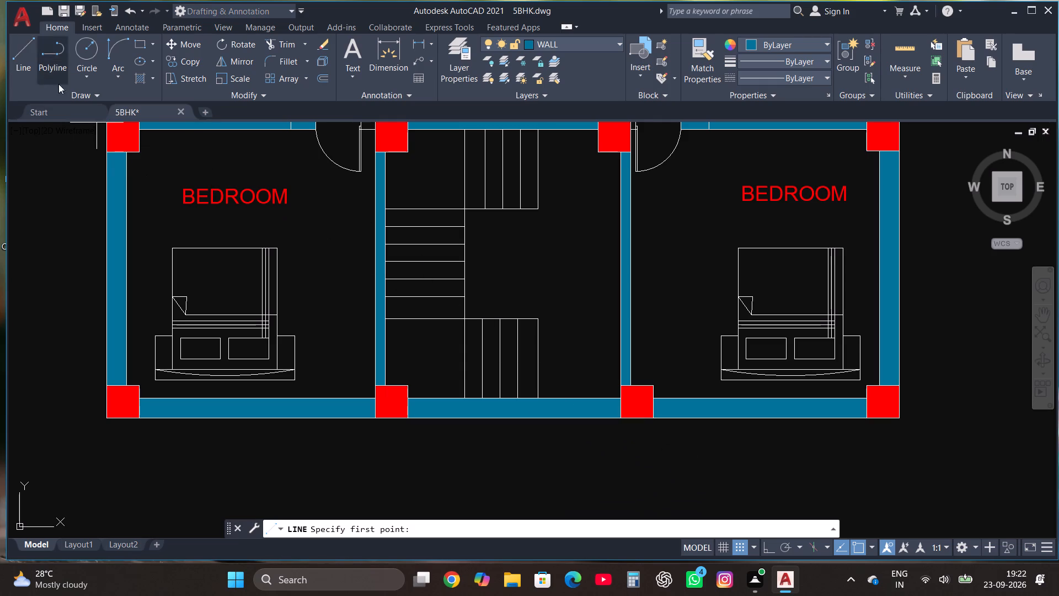
key(Escape)
Copy the north-middle bedroom's door to the empty area east of the floor plan.
scroll(319, 425, down, 2)
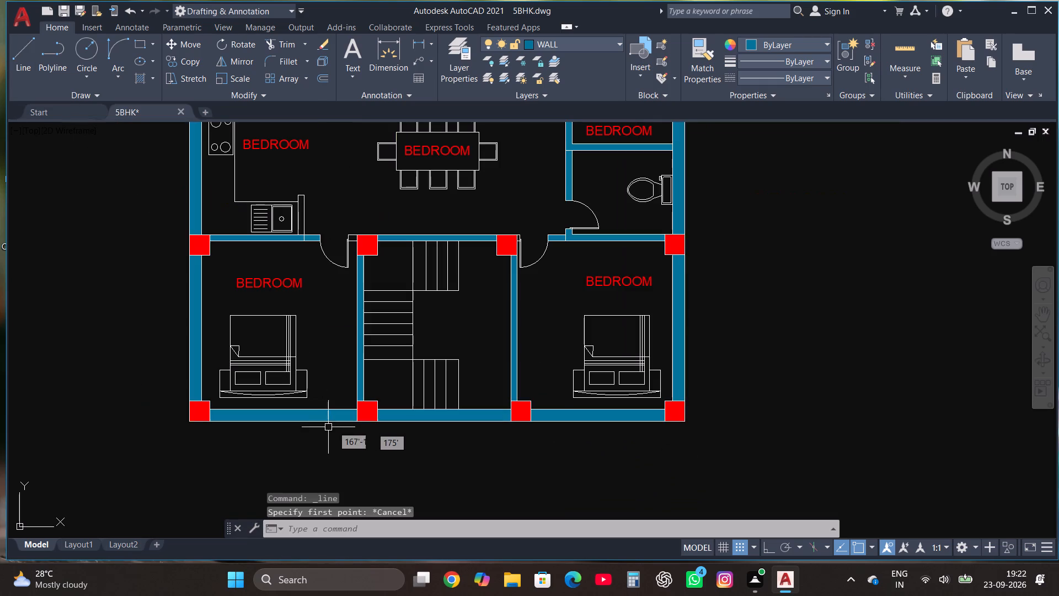
scroll(380, 414, down, 1)
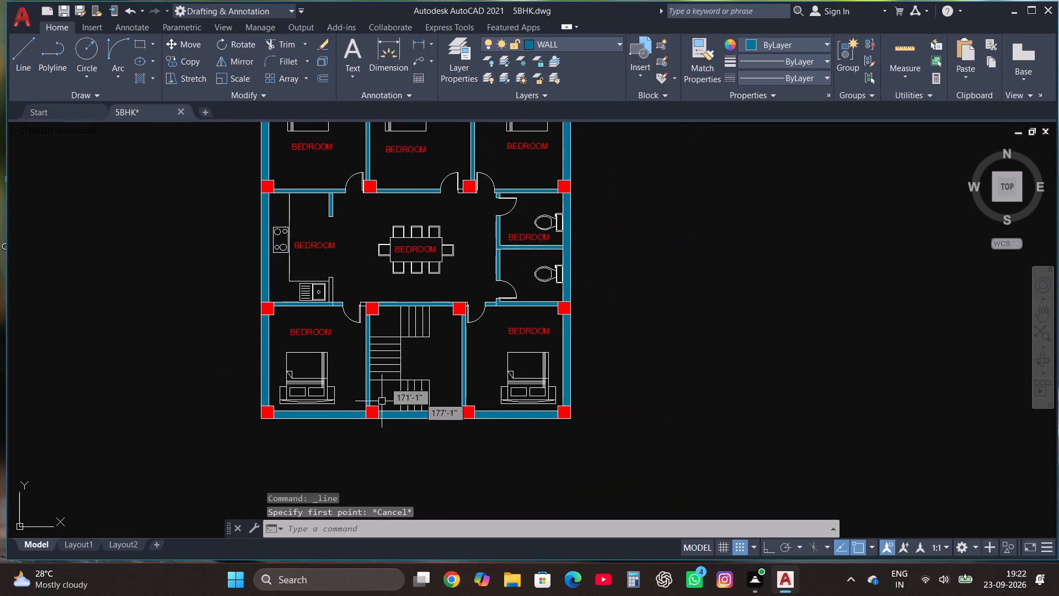
click(442, 179)
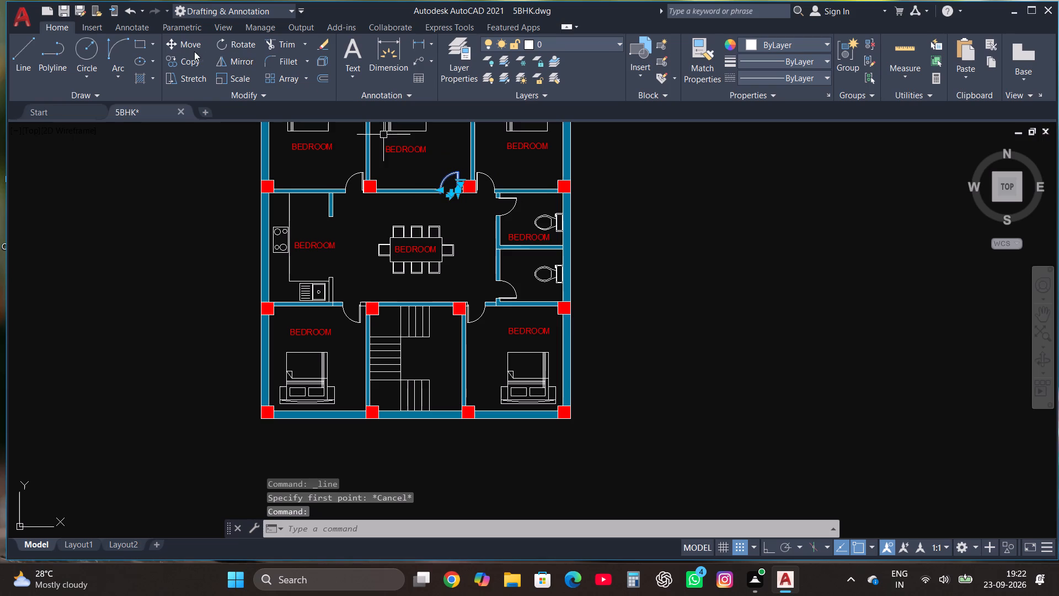
click(184, 60)
click(450, 184)
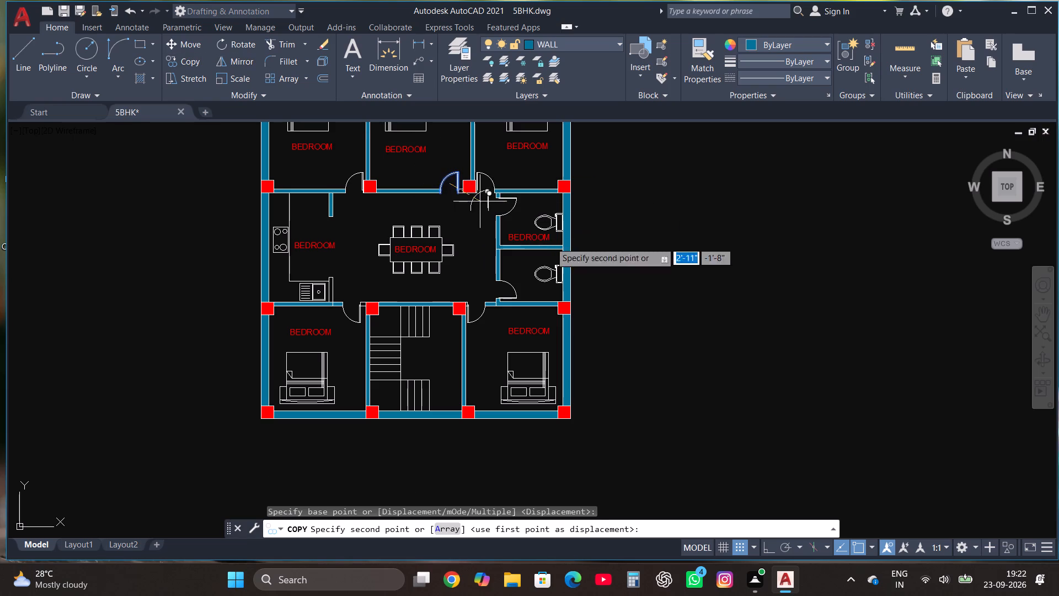
click(706, 341)
Mirror the copied door about a vertical line through its arc's free end, keeping the source, to form a double door.
click(718, 353)
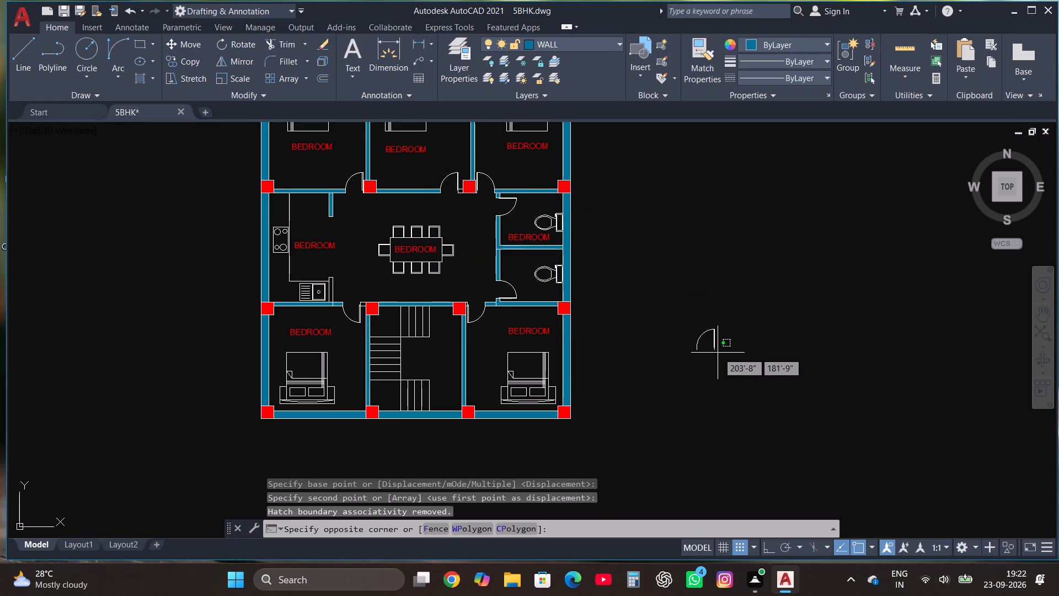
click(689, 315)
click(222, 64)
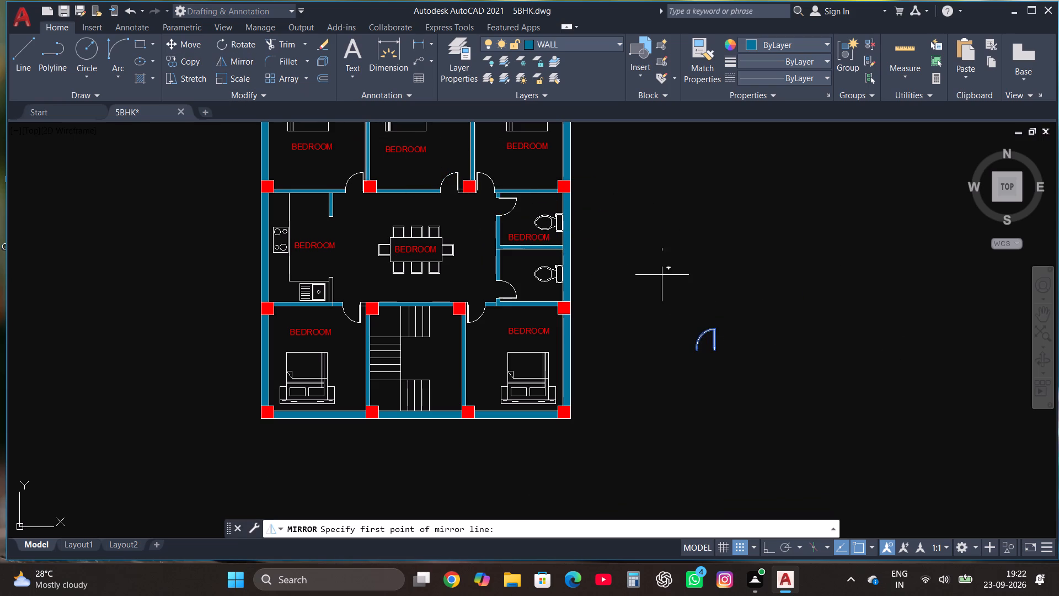
scroll(709, 355, up, 2)
click(678, 344)
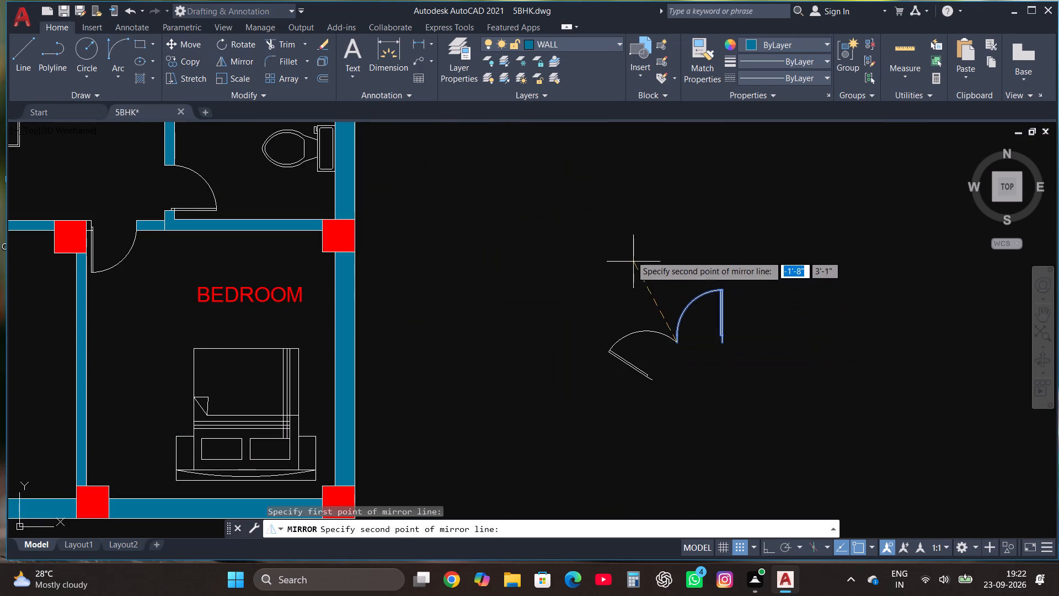
key(F8)
click(631, 250)
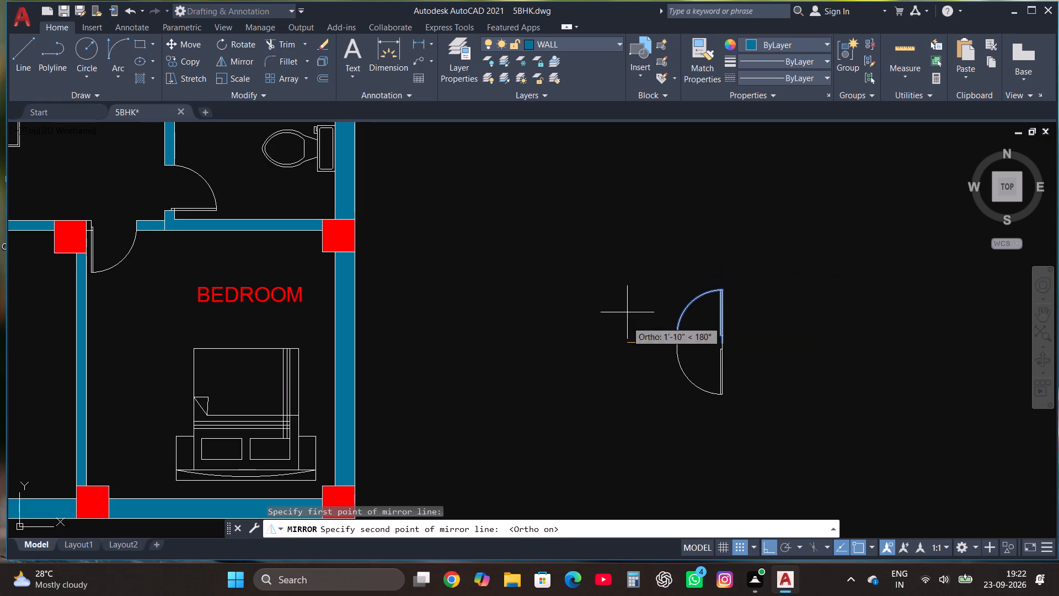
click(609, 232)
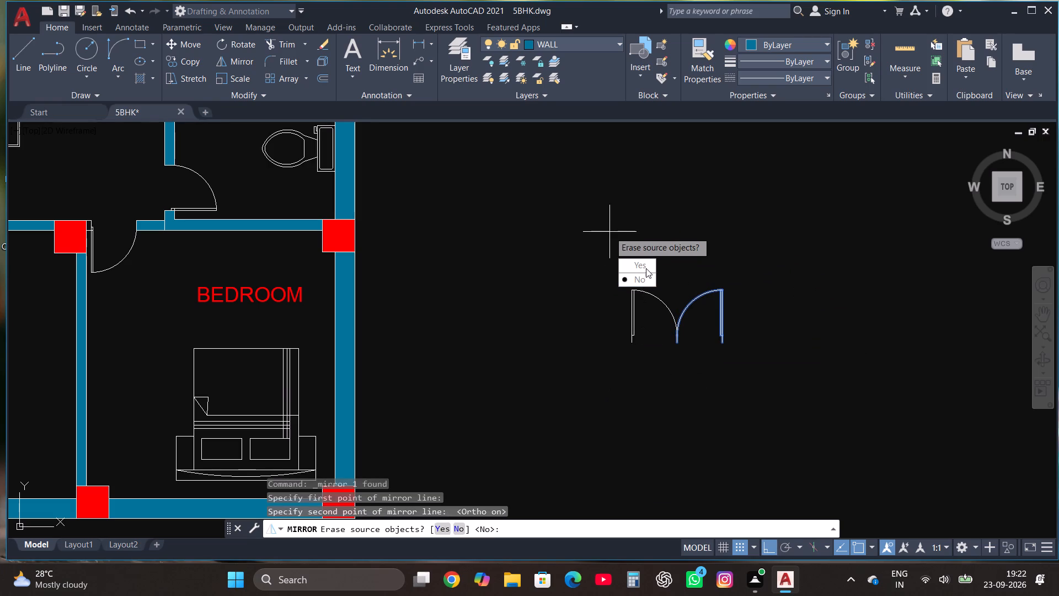
drag(647, 276, 609, 232)
Move the double door to just outside the south wall, below the staircase room.
click(571, 362)
click(782, 233)
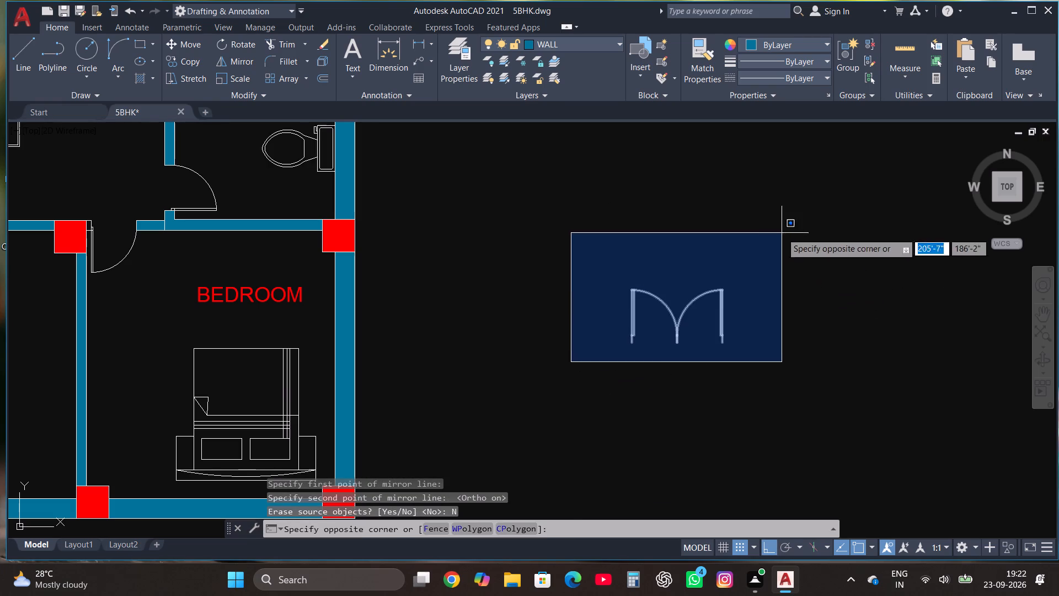
click(195, 46)
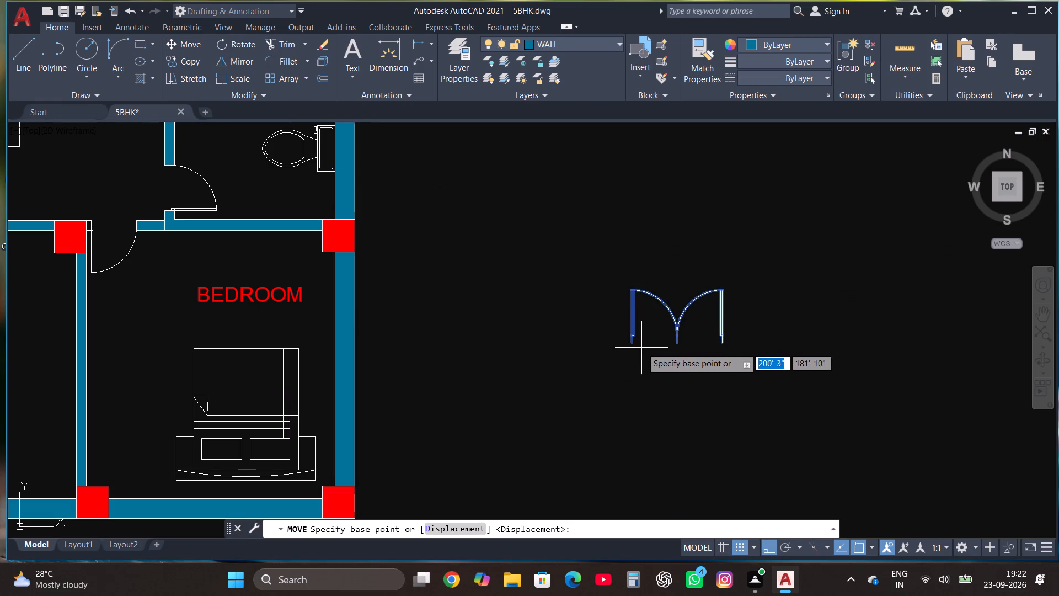
click(630, 342)
scroll(630, 339, down, 2)
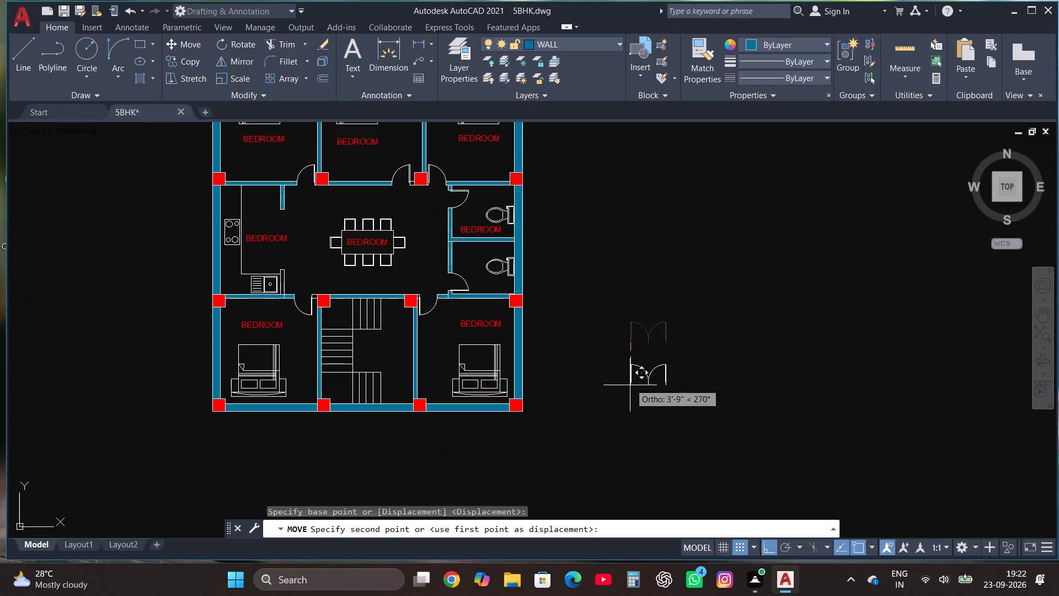
key(F8)
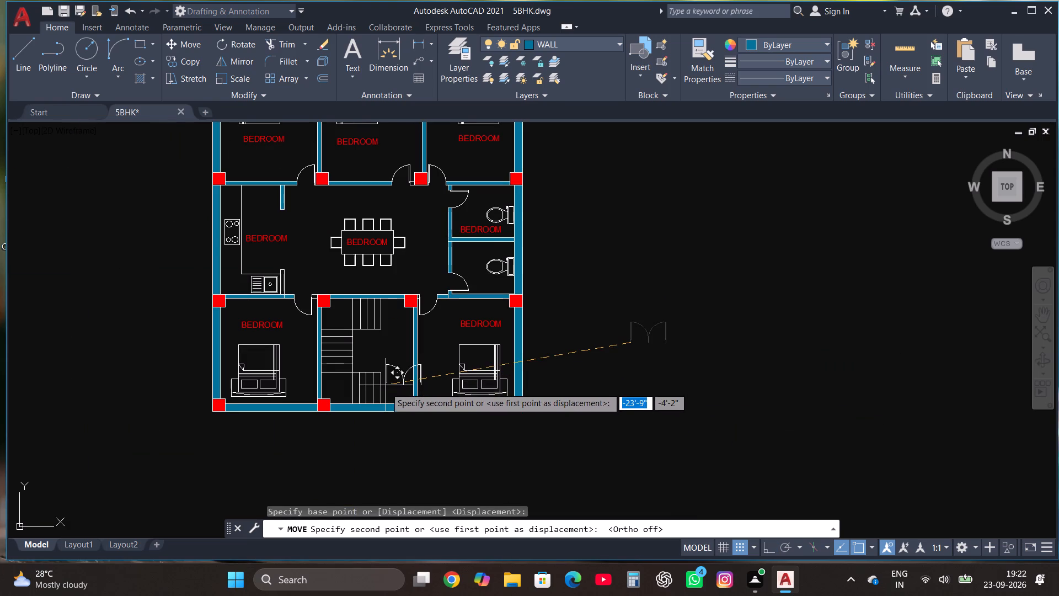
scroll(384, 405, up, 3)
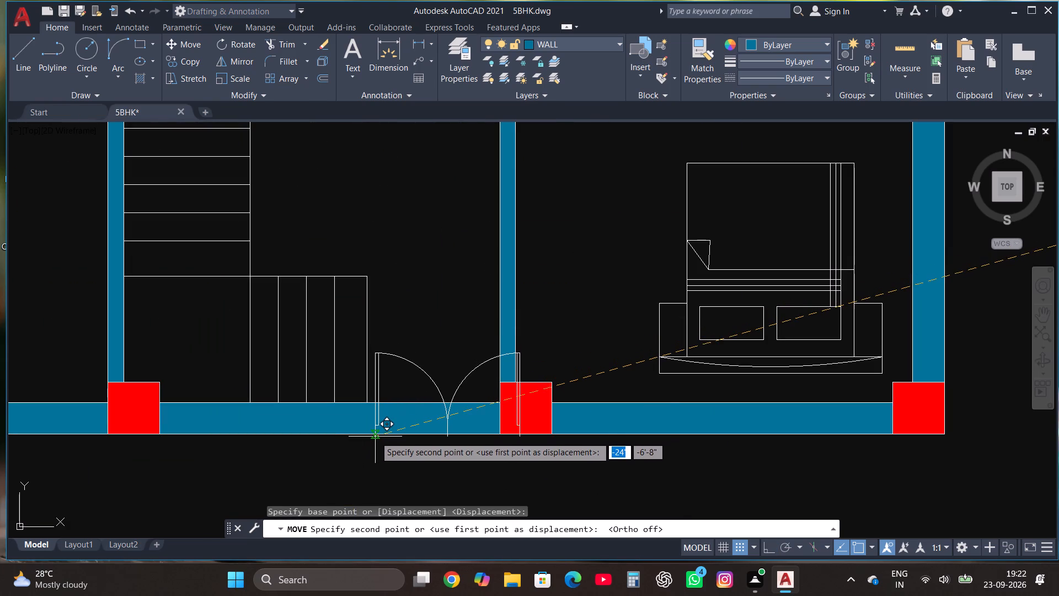
scroll(375, 437, down, 2)
click(371, 478)
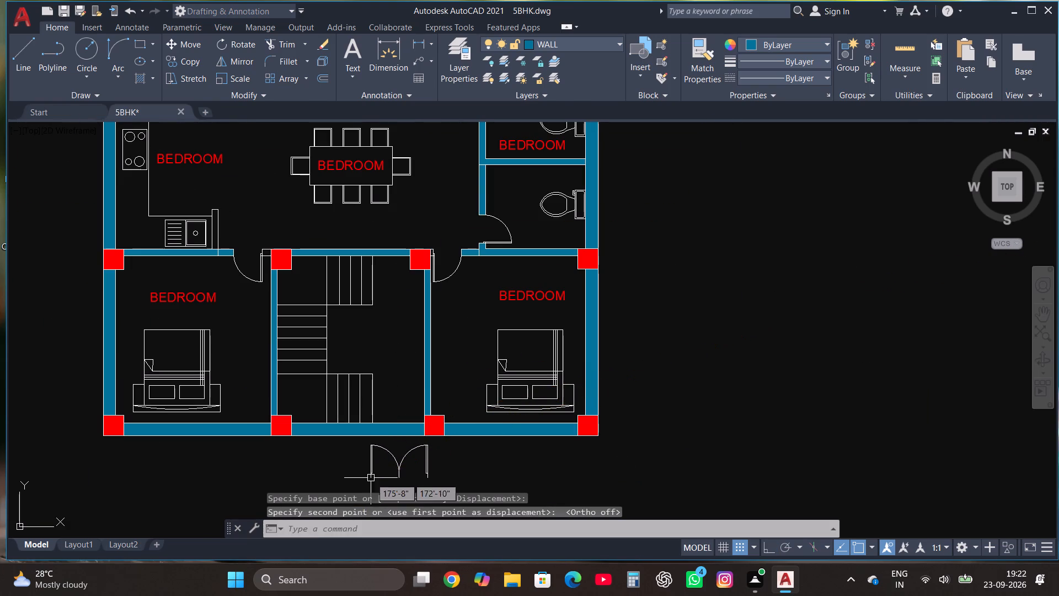
Scale the double door down freehand from the south end of its west leaf, to about three-quarters of its size.
click(346, 491)
click(447, 443)
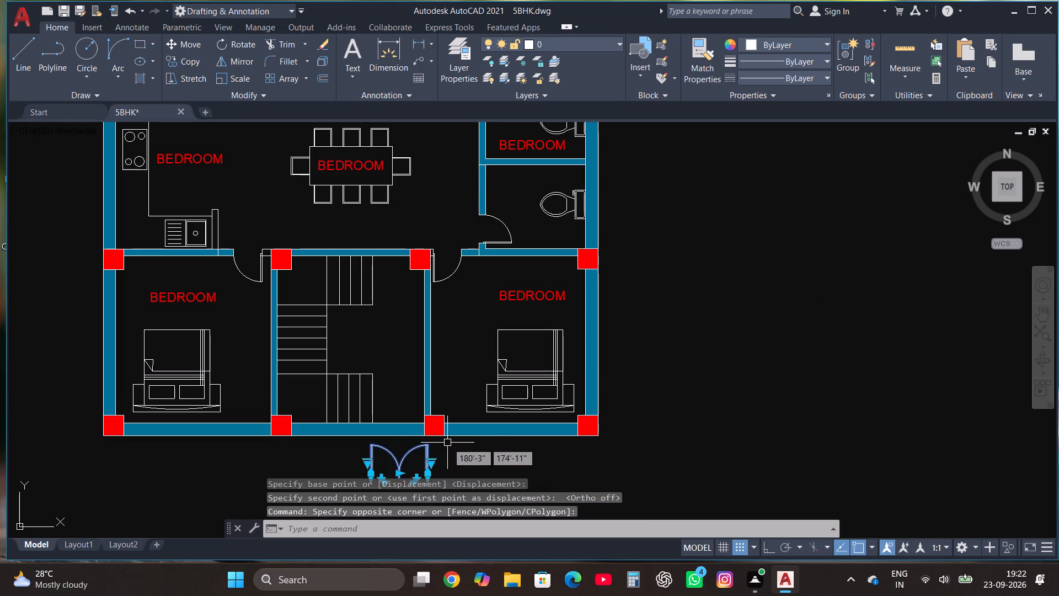
click(236, 80)
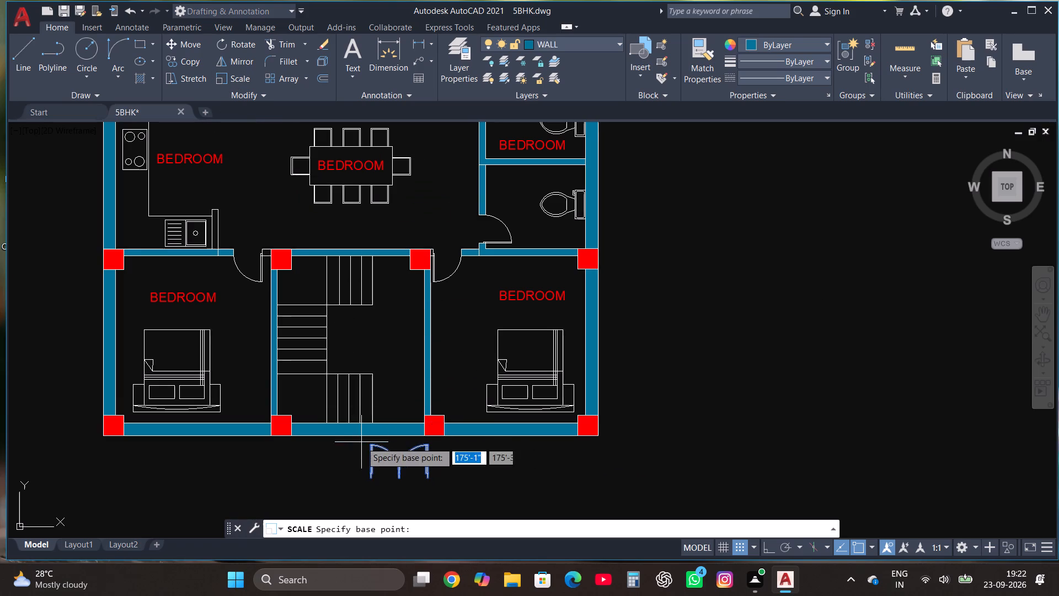
click(369, 479)
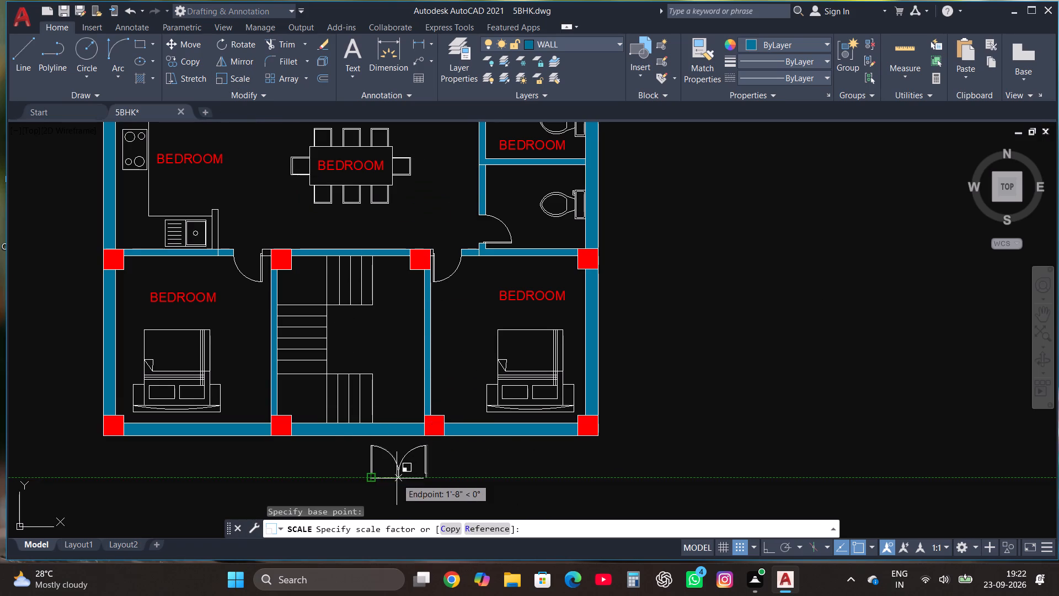
scroll(393, 481, up, 2)
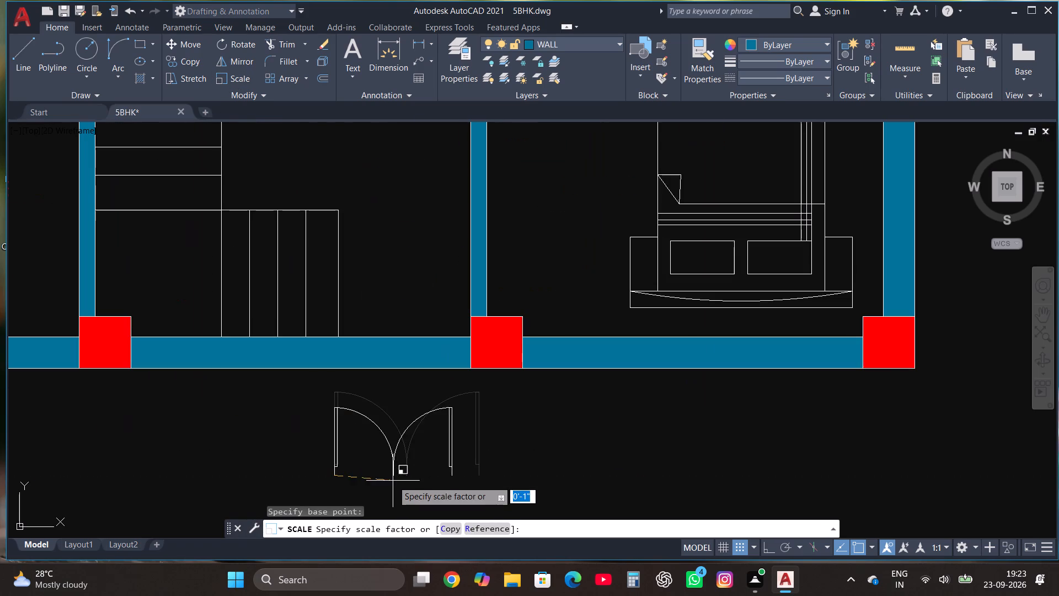
click(386, 467)
Move the double door into the south wall, between the staircase and the column east of it, with its base on the outer wall line.
click(323, 477)
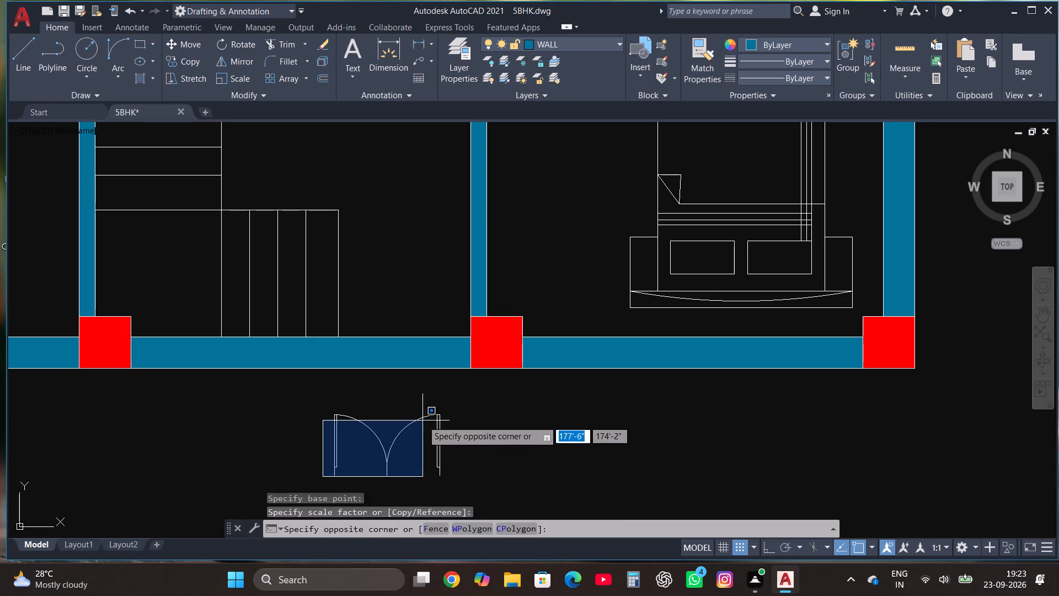
click(456, 422)
scroll(327, 458, down, 1)
click(312, 475)
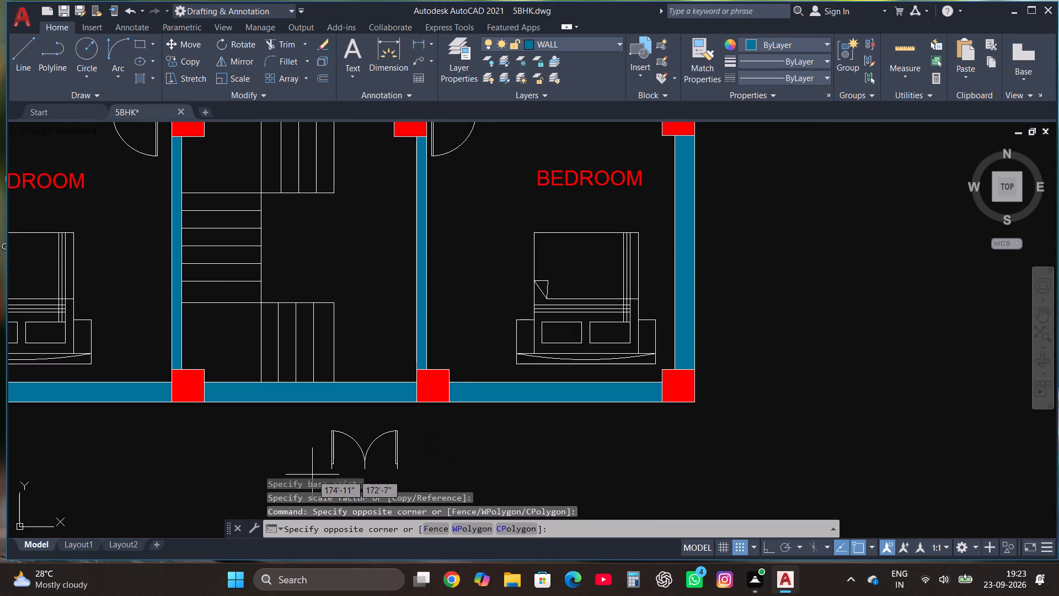
click(436, 425)
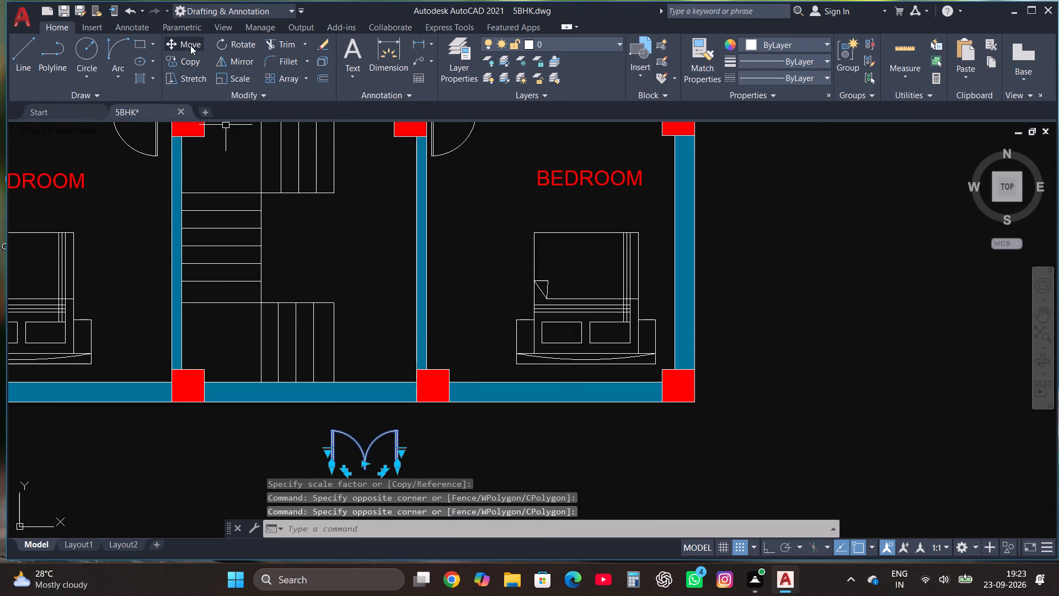
click(190, 45)
scroll(342, 470, up, 2)
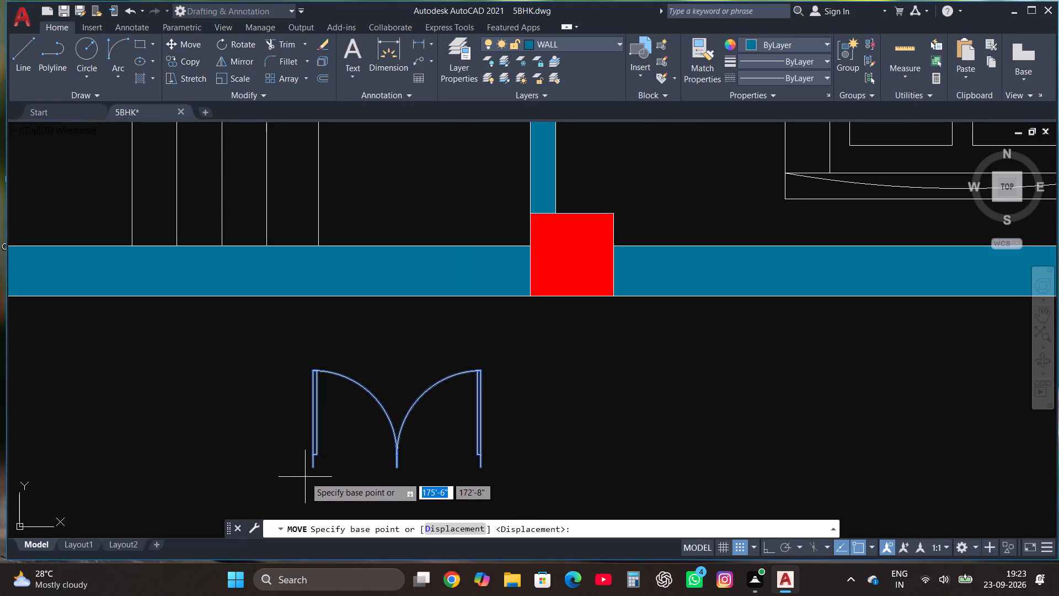
click(314, 469)
scroll(314, 469, down, 3)
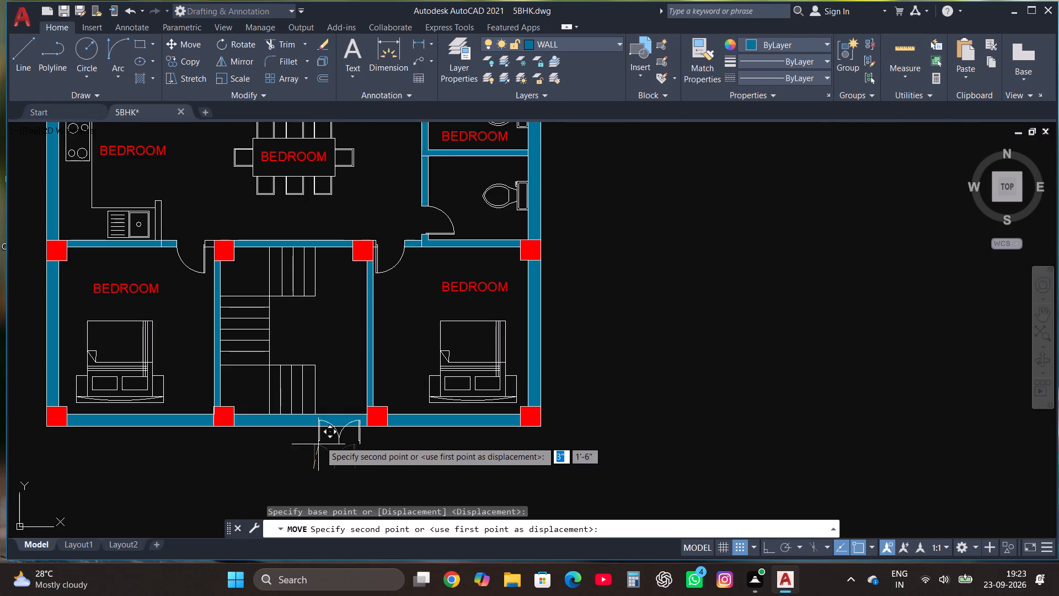
scroll(326, 430, up, 3)
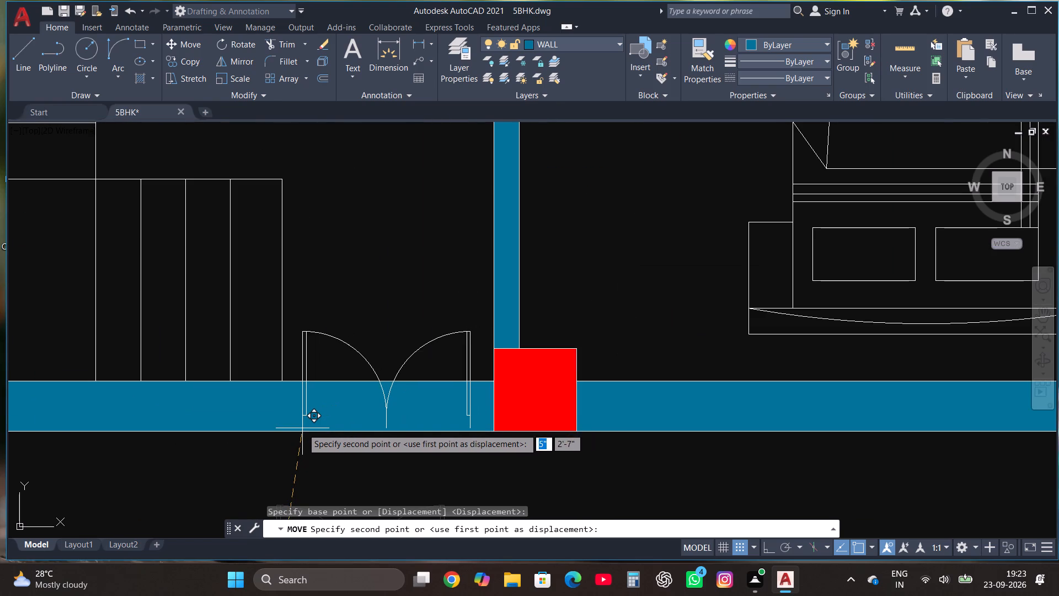
click(301, 430)
scroll(359, 436, down, 2)
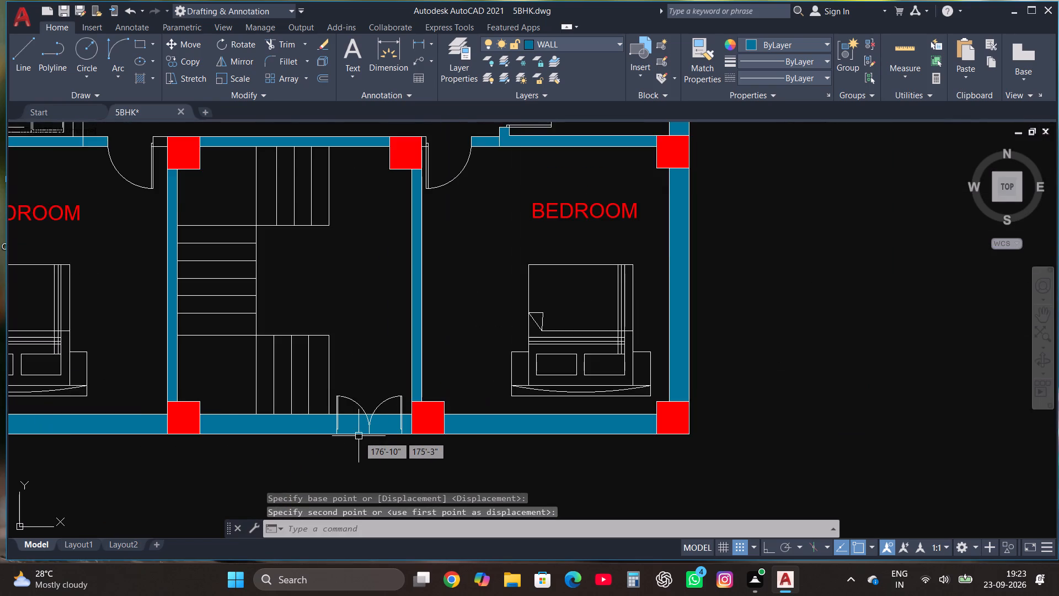
Trim the south wall's hatch and both wall lines out of the double door opening.
scroll(359, 437, up, 1)
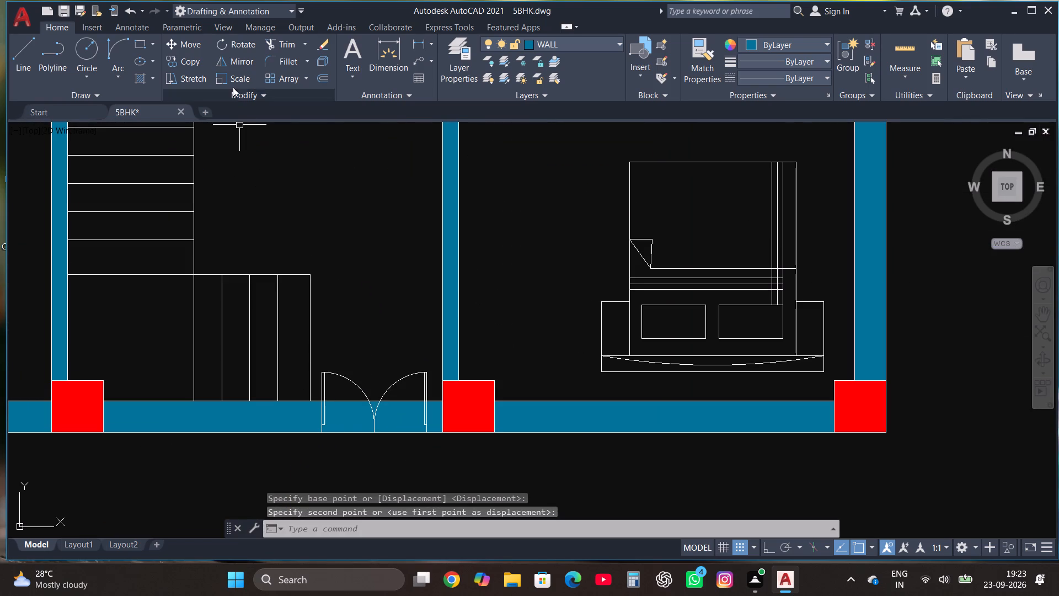
click(285, 43)
click(355, 417)
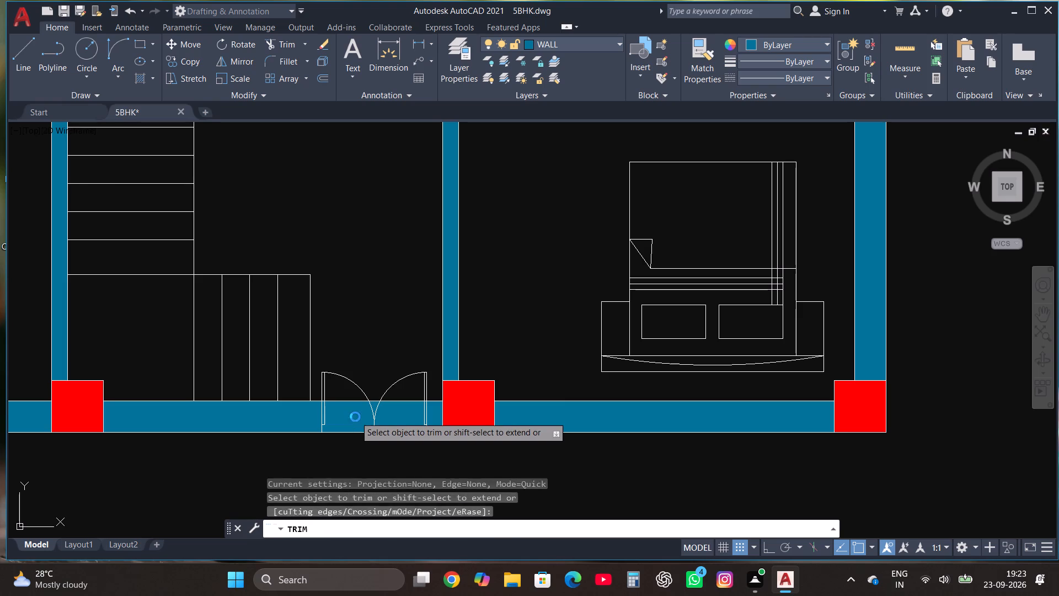
click(399, 419)
scroll(382, 405, up, 2)
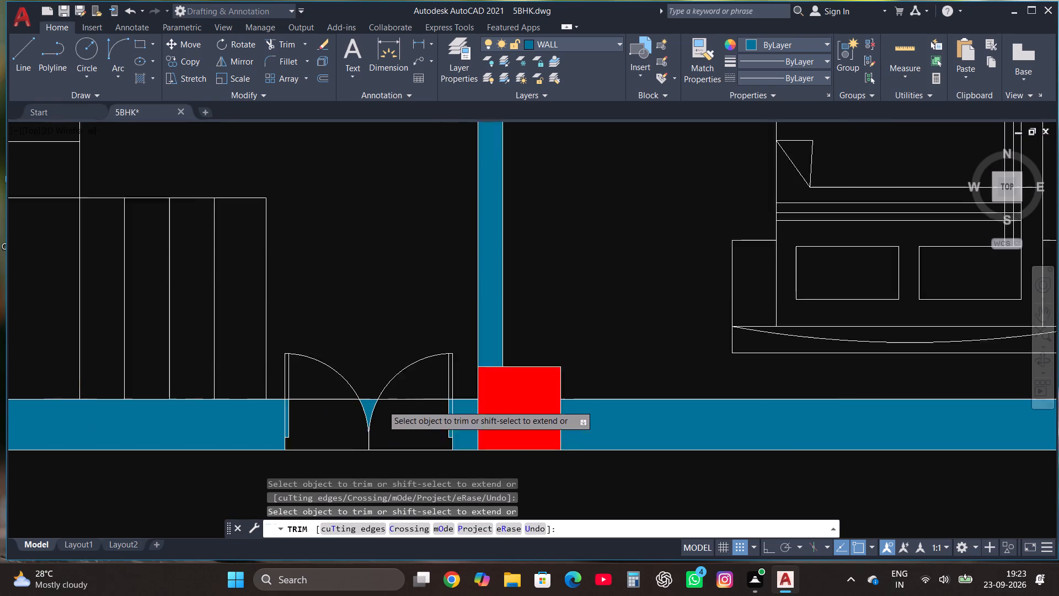
click(360, 409)
scroll(360, 409, down, 1)
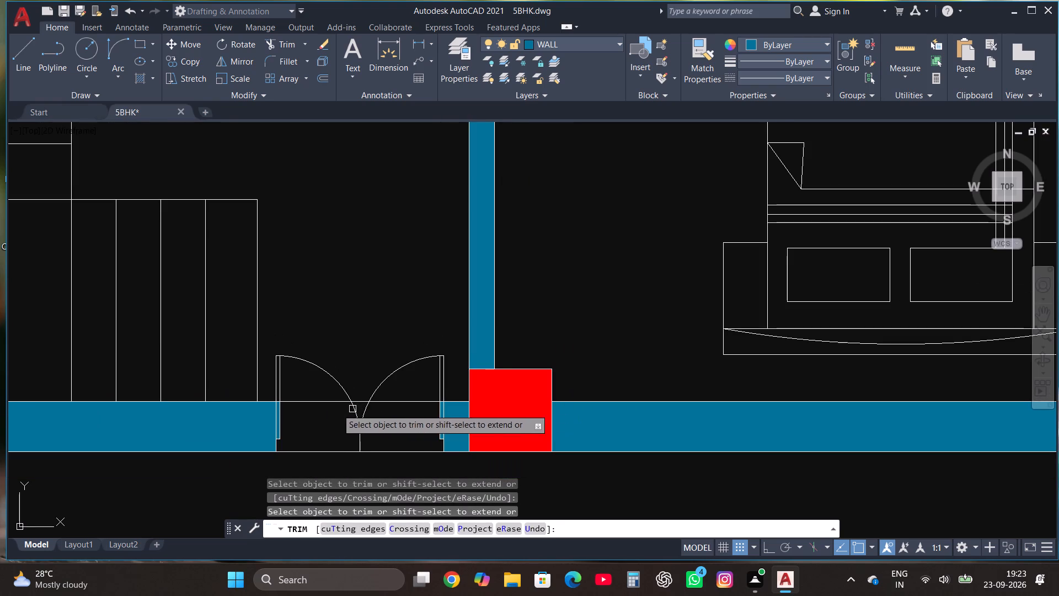
click(308, 392)
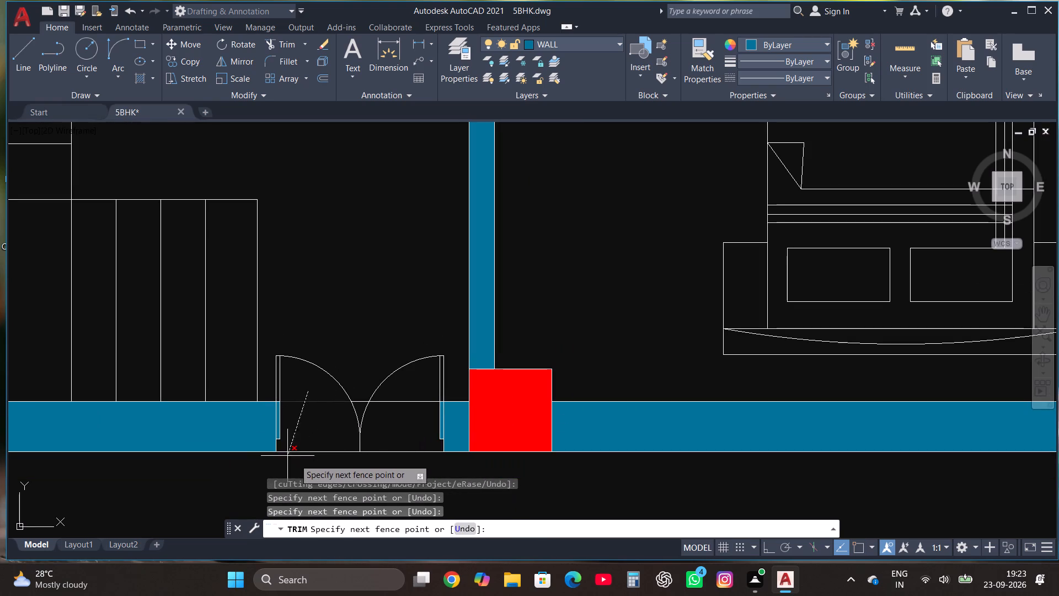
click(302, 464)
click(392, 401)
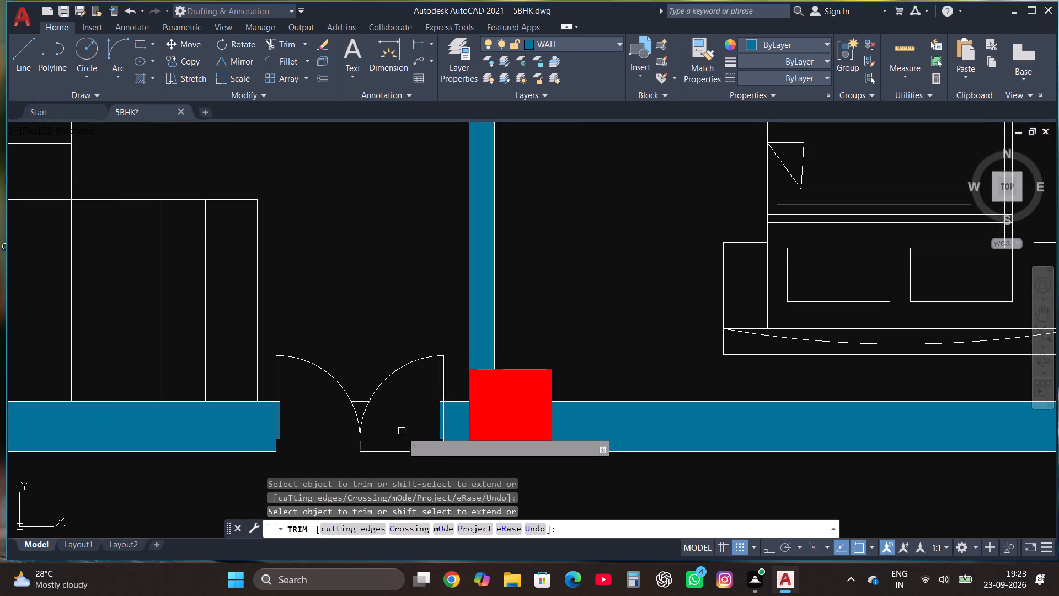
click(403, 451)
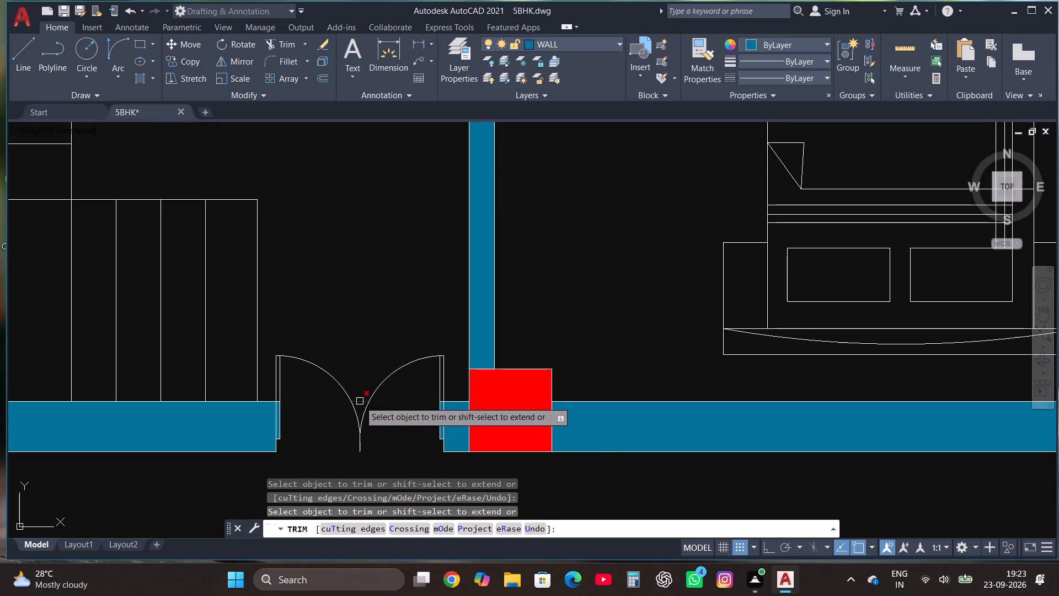
click(360, 402)
key(Escape)
Copy the southwest bedroom's BEDROOM label to just outside the south wall, below the double door.
scroll(360, 402, down, 3)
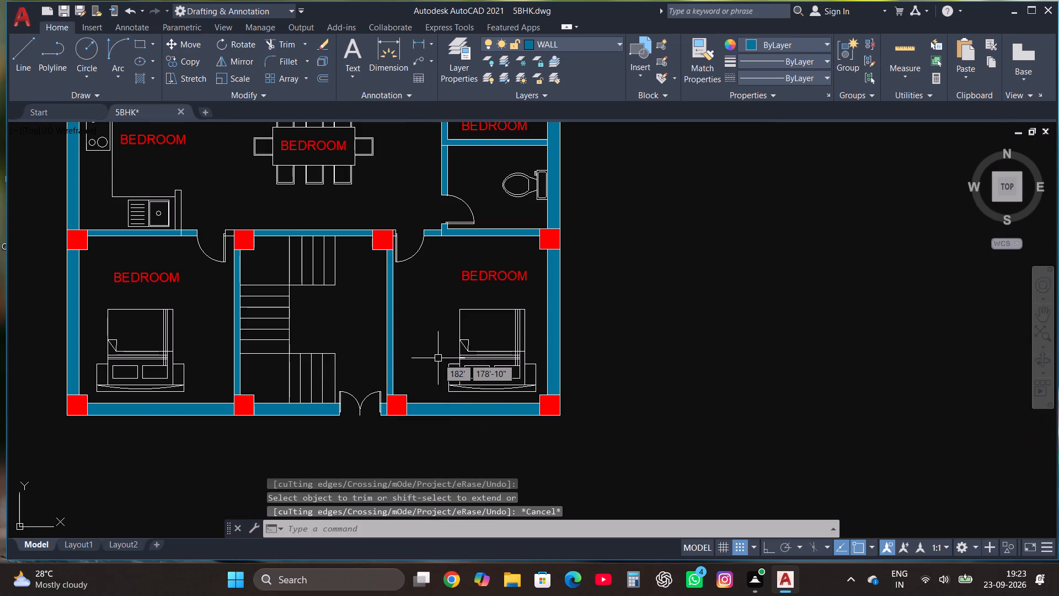
scroll(454, 401, down, 1)
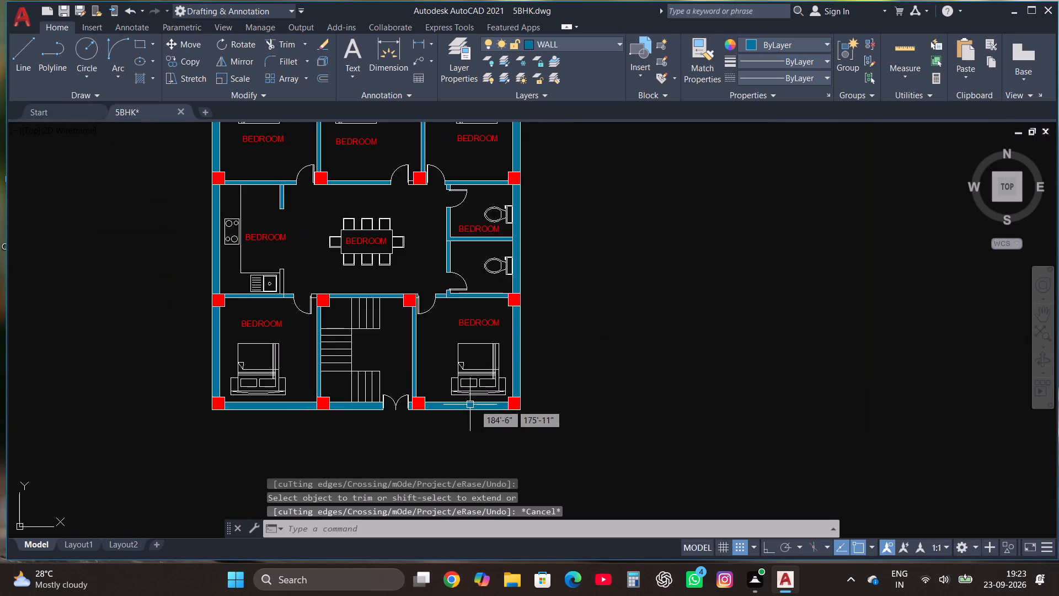
scroll(575, 393, down, 1)
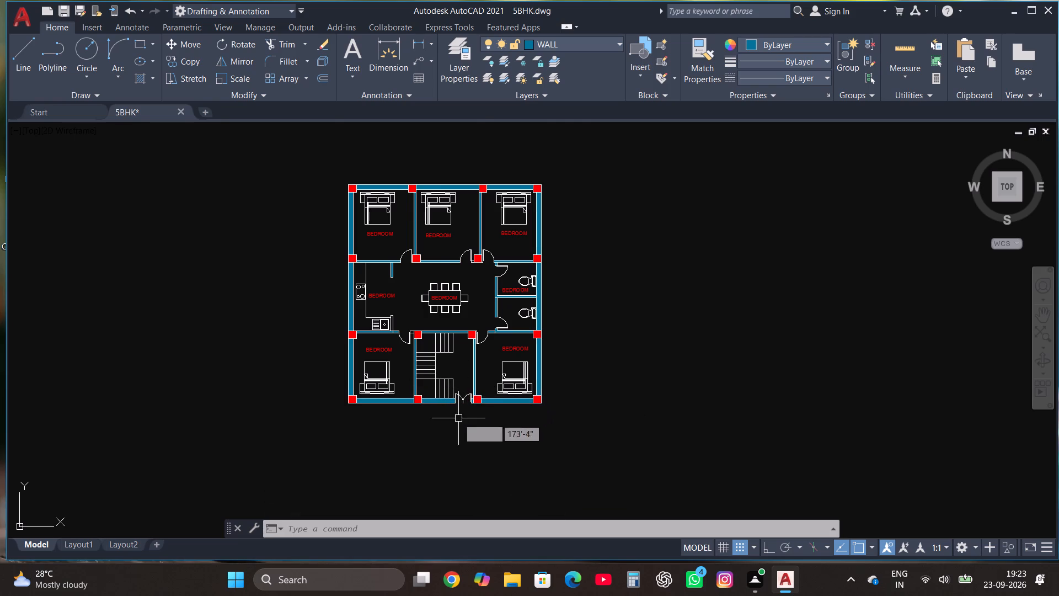
scroll(458, 418, up, 1)
click(330, 309)
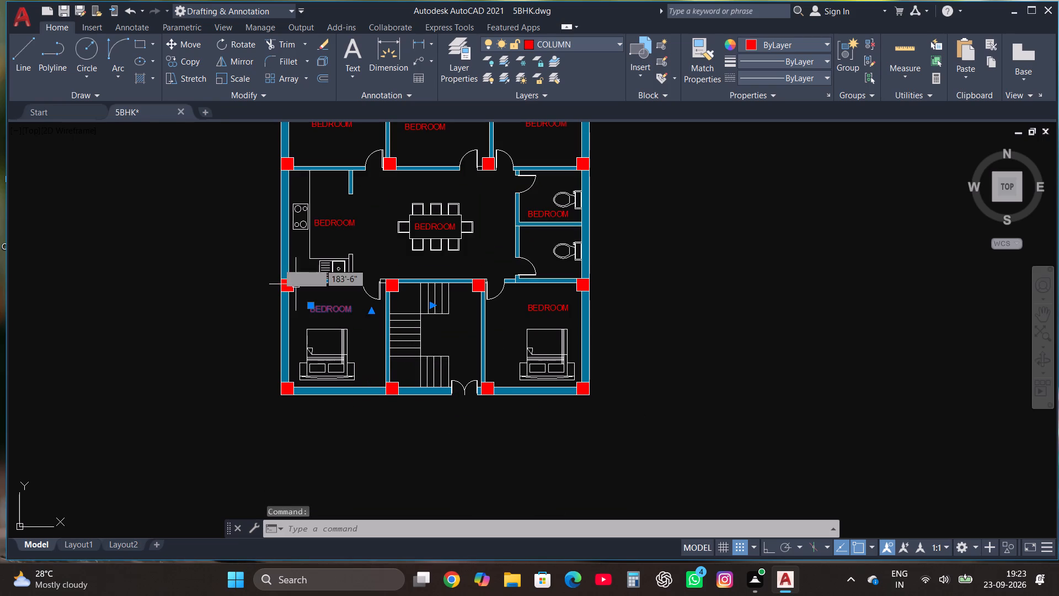
click(192, 63)
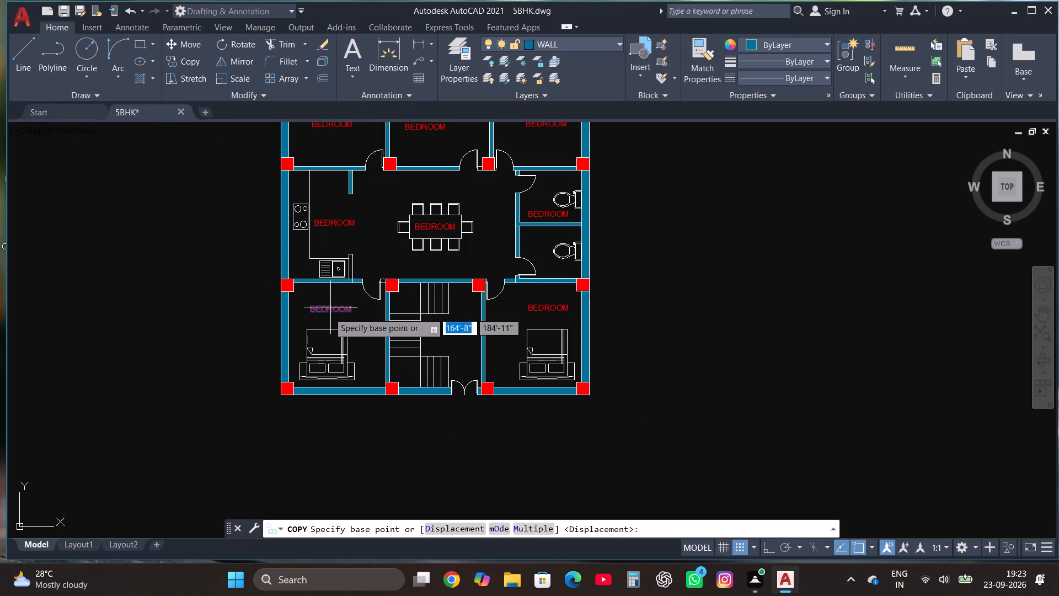
click(328, 313)
scroll(458, 419, up, 3)
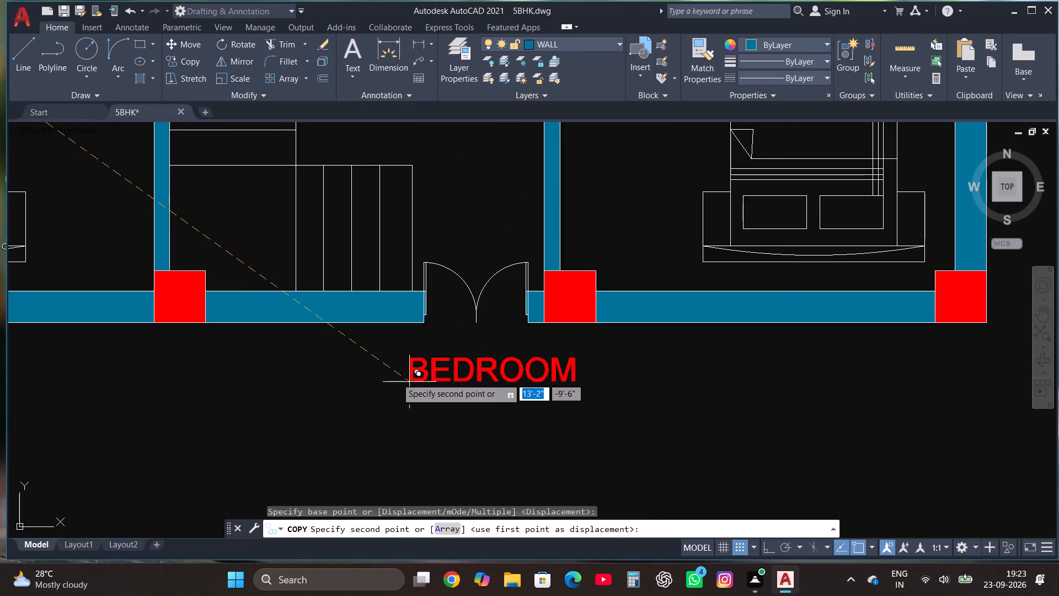
click(379, 361)
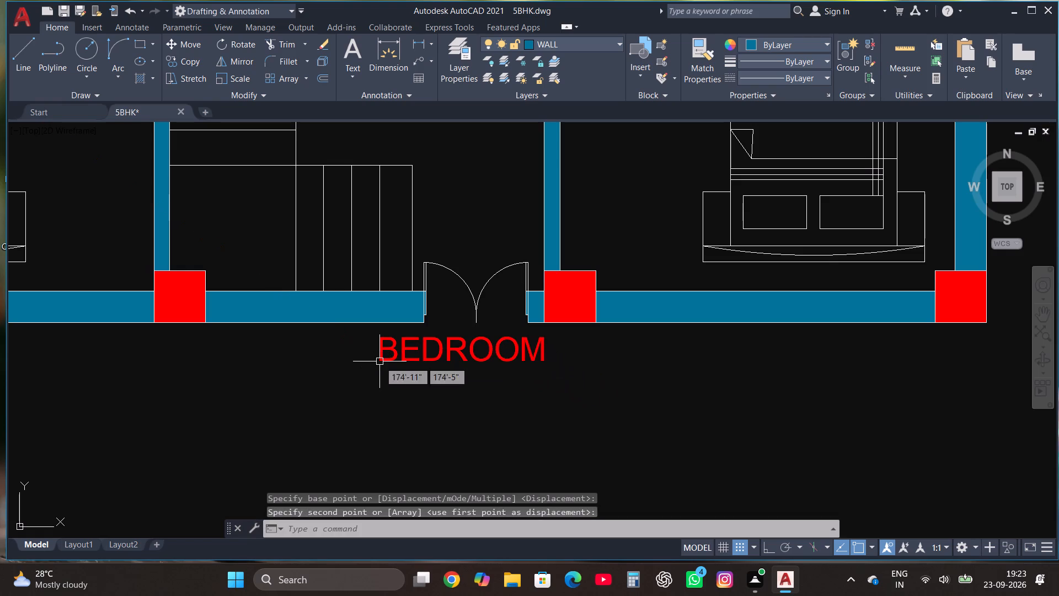
Change the text of the label below the double door to ENTRY.
scroll(435, 448, down, 2)
scroll(425, 356, up, 1)
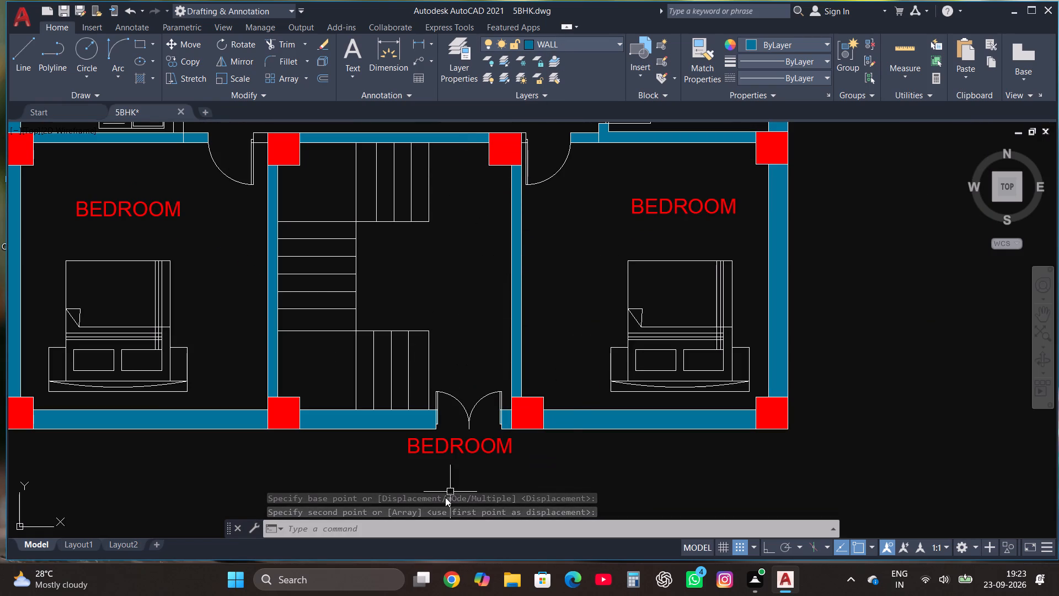
click(445, 448)
right_click(443, 448)
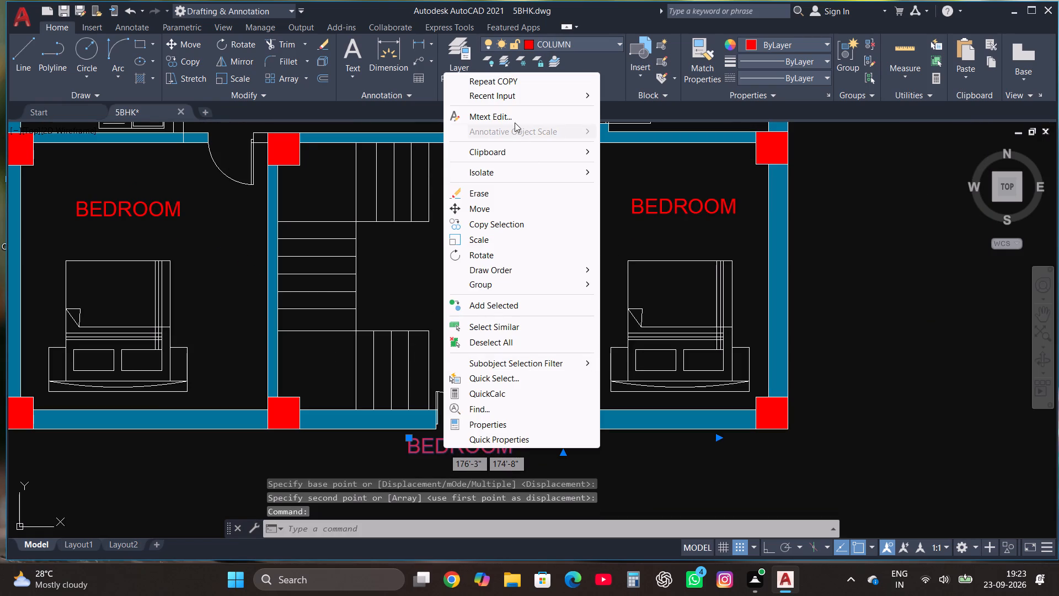
click(515, 123)
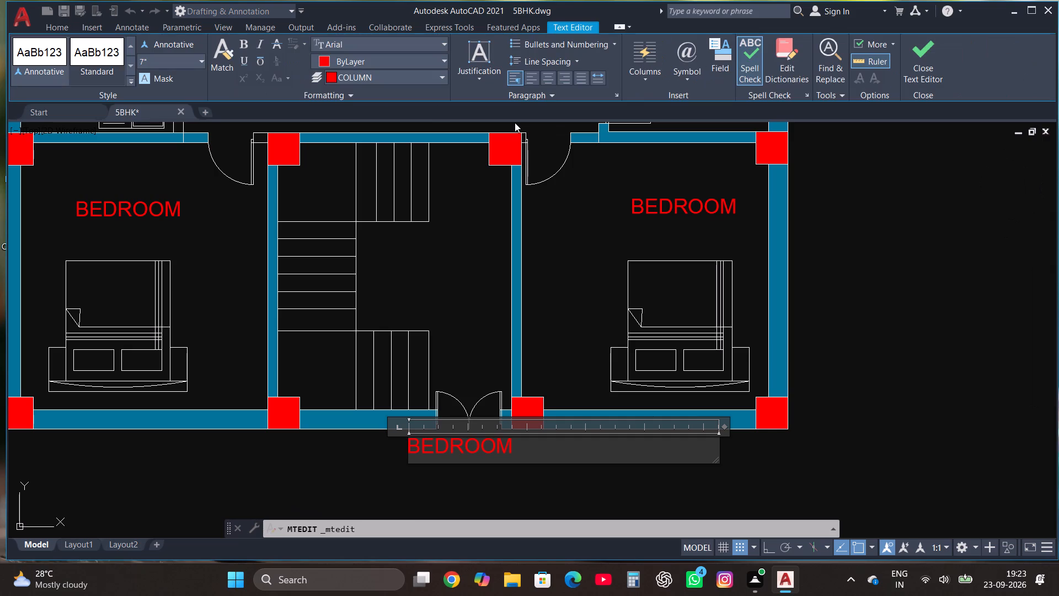
click(530, 441)
key(BackSpace)
key(BackSpace)
key(BackSpace)
key(BackSpace)
key(BackSpace)
key(BackSpace)
key(BackSpace)
key(BackSpace)
key(BackSpace)
key(BackSpace)
key(BackSpace)
key(BackSpace)
key(BackSpace)
key(BackSpace)
key(BackSpace)
key(BackSpace)
key(BackSpace)
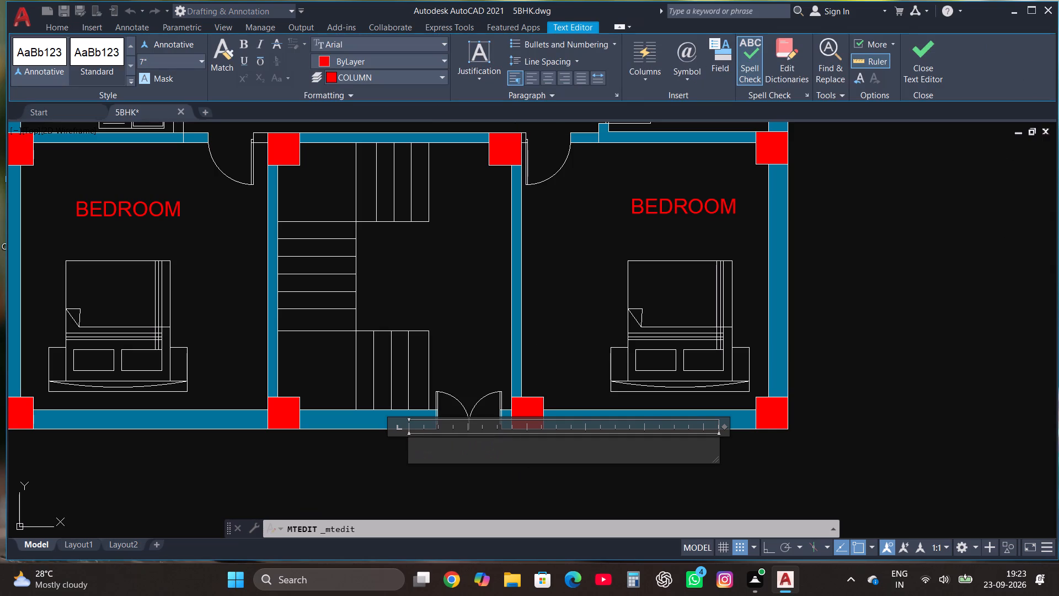
text(ENTRY)
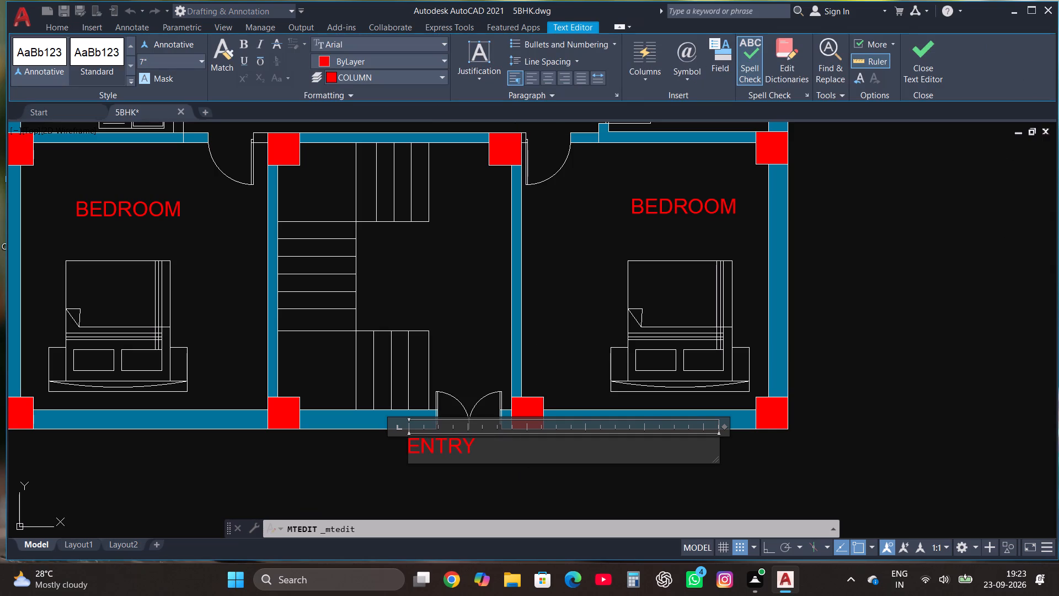
click(923, 46)
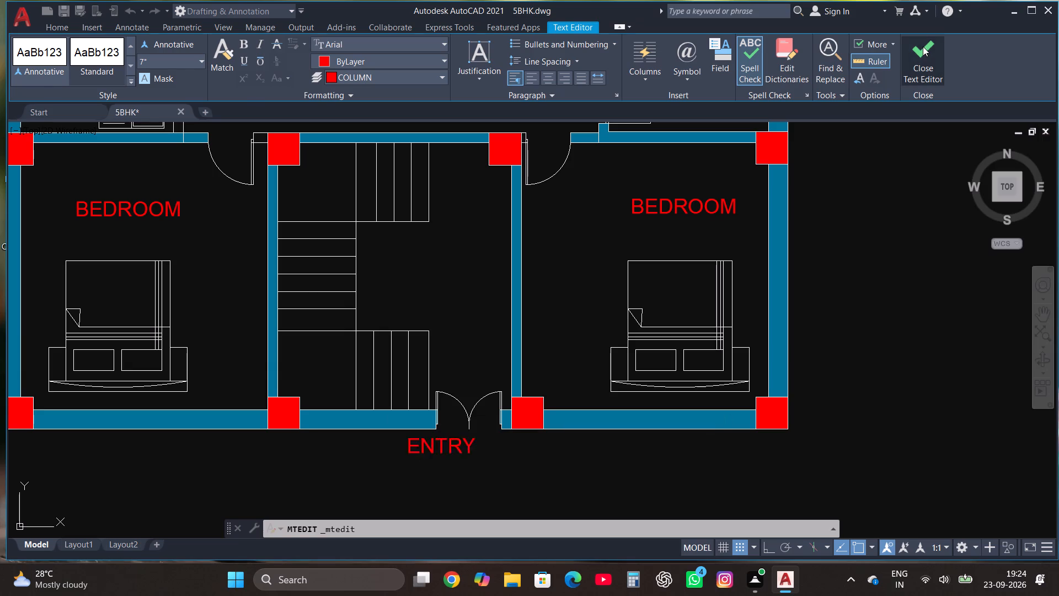
Move the ENTRY label slightly east so it sits more centrally below the double door.
click(429, 453)
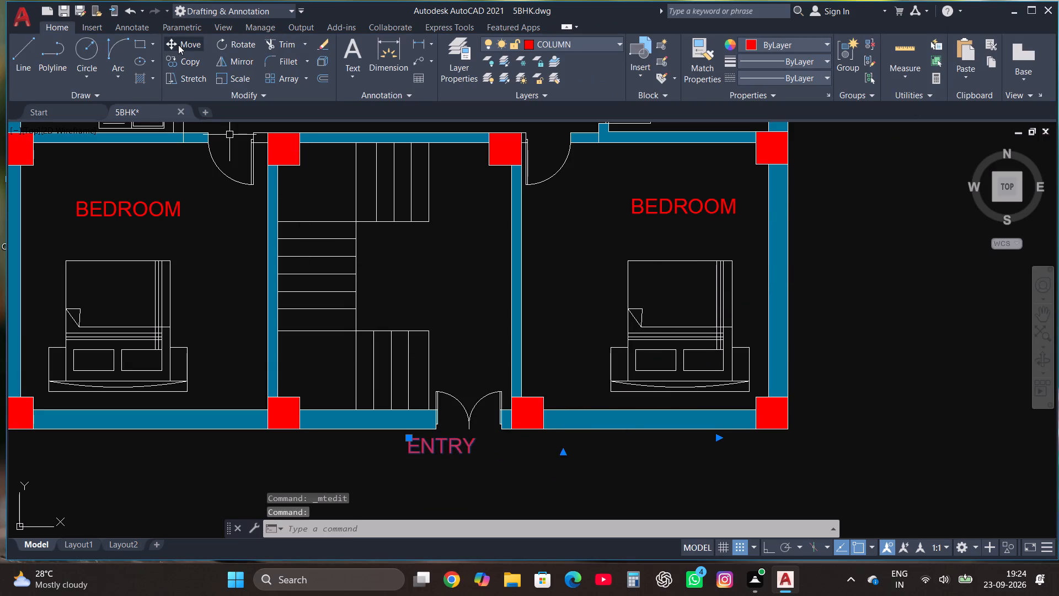
click(178, 45)
click(429, 445)
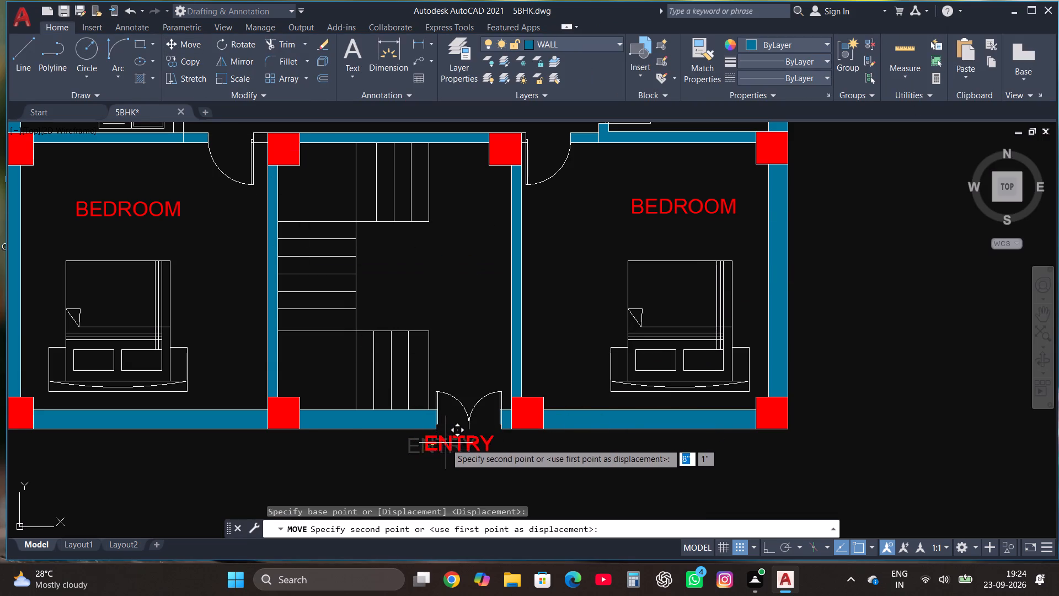
click(448, 445)
scroll(531, 433, down, 2)
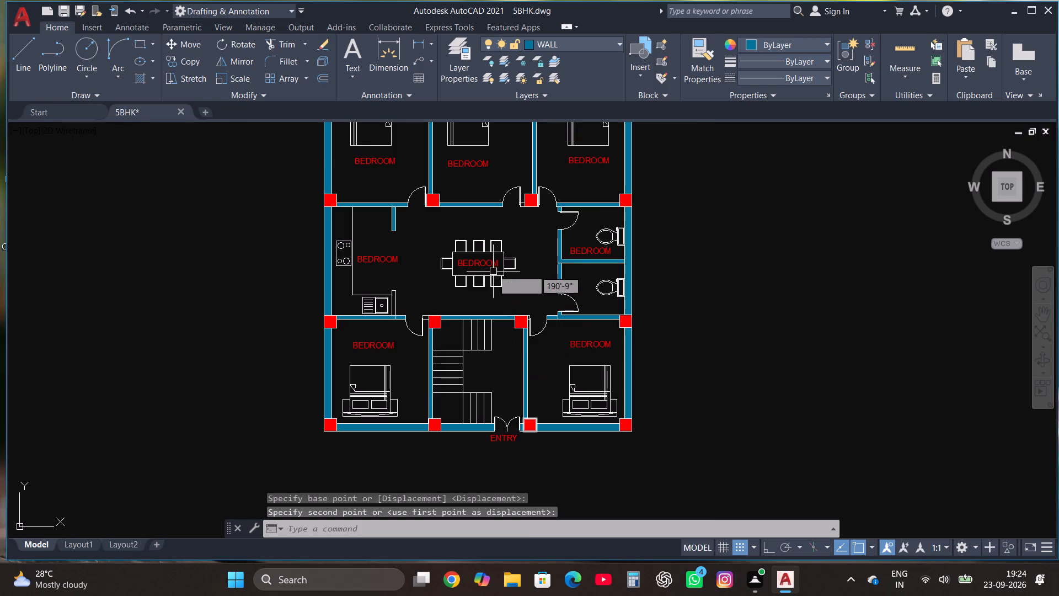
Change the text of the BEDROOM label over the dining table to DINING HALL.
scroll(492, 270, up, 1)
click(478, 257)
right_click(478, 257)
click(538, 231)
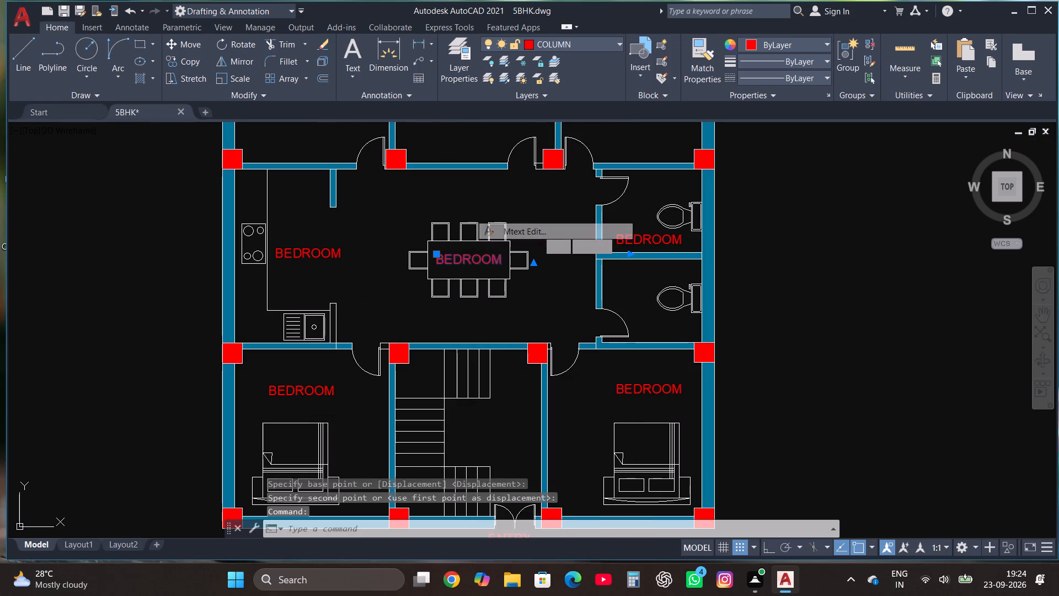
click(532, 267)
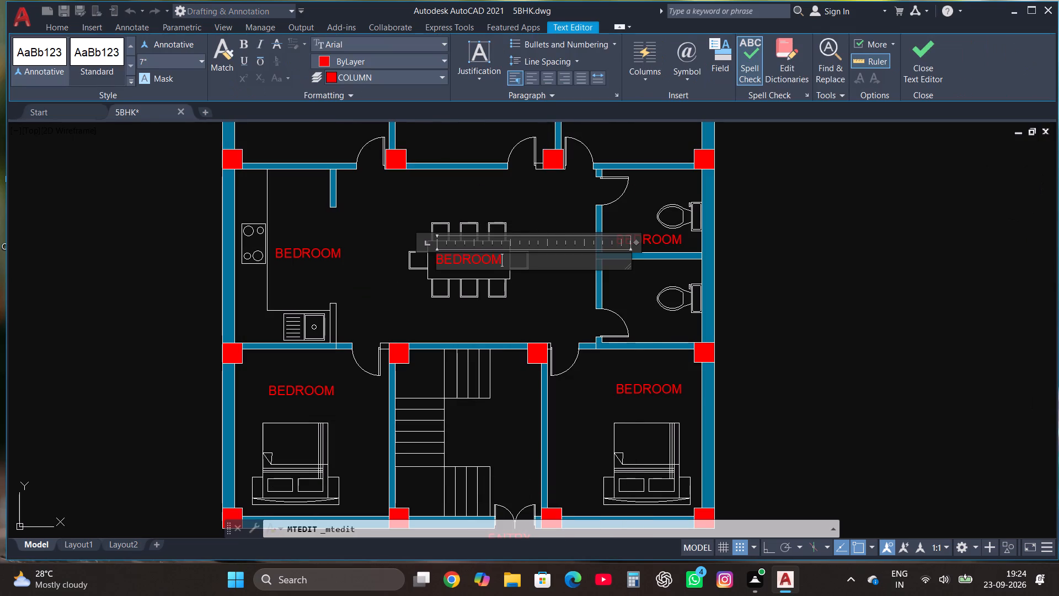
key(BackSpace)
key(BackSpace)
key(BackSpace)
key(BackSpace)
key(BackSpace)
key(BackSpace)
key(BackSpace)
key(BackSpace)
key(BackSpace)
key(BackSpace)
key(BackSpace)
key(BackSpace)
key(BackSpace)
key(BackSpace)
key(BackSpace)
key(c)
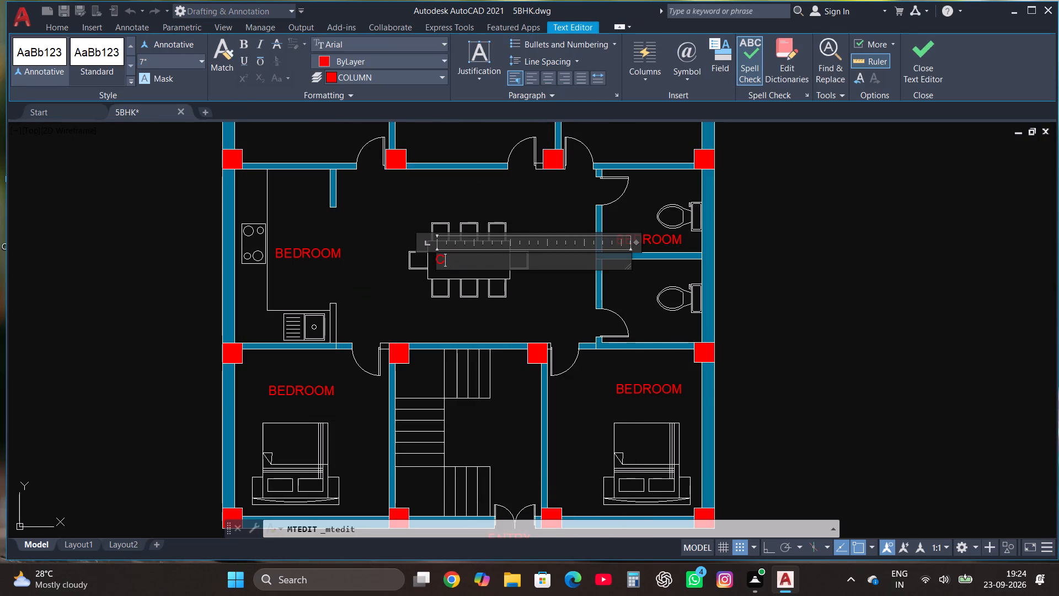
key(BackSpace)
text(DINING HALL)
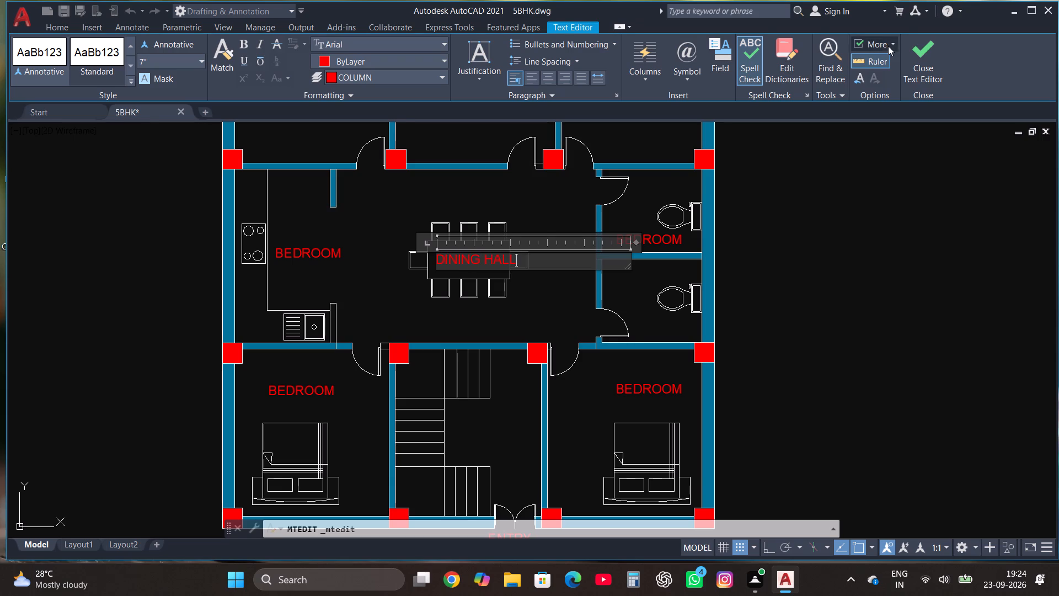
click(905, 51)
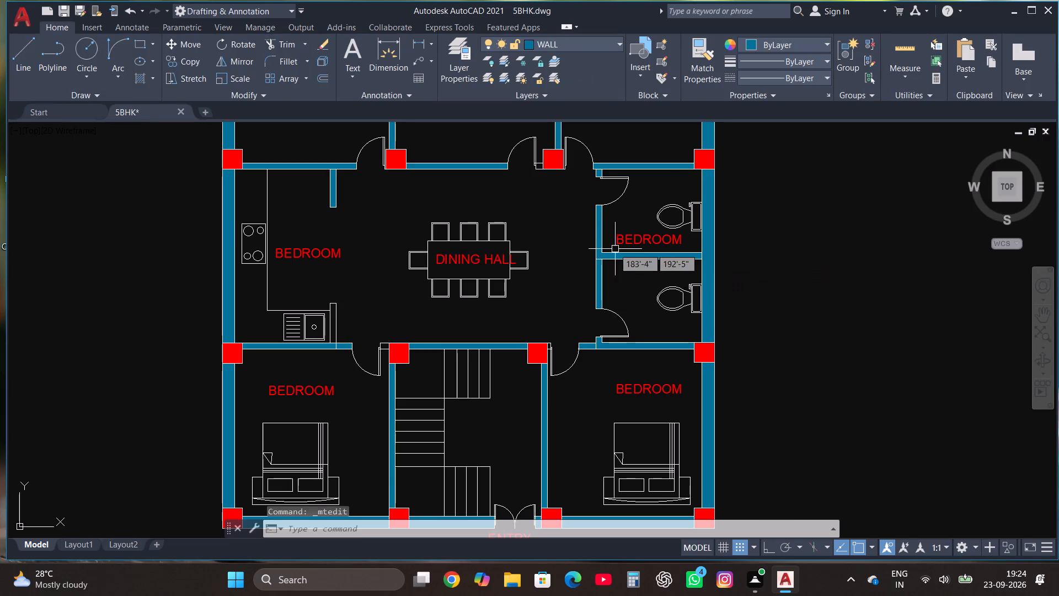
Change the text of the BEDROOM label in the upper toilet to TB.
click(620, 242)
right_click(620, 242)
click(663, 232)
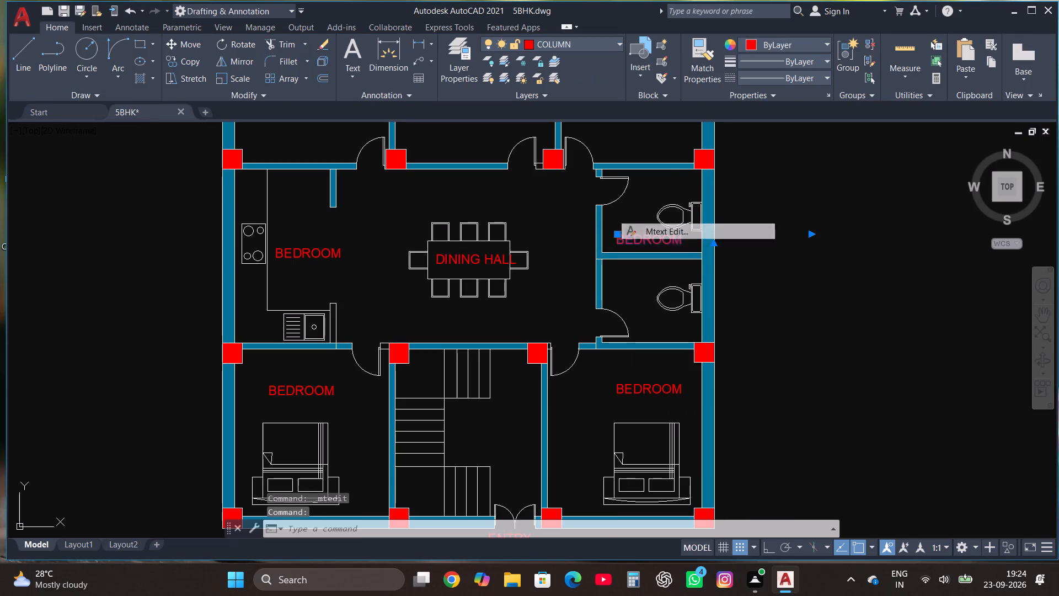
click(686, 242)
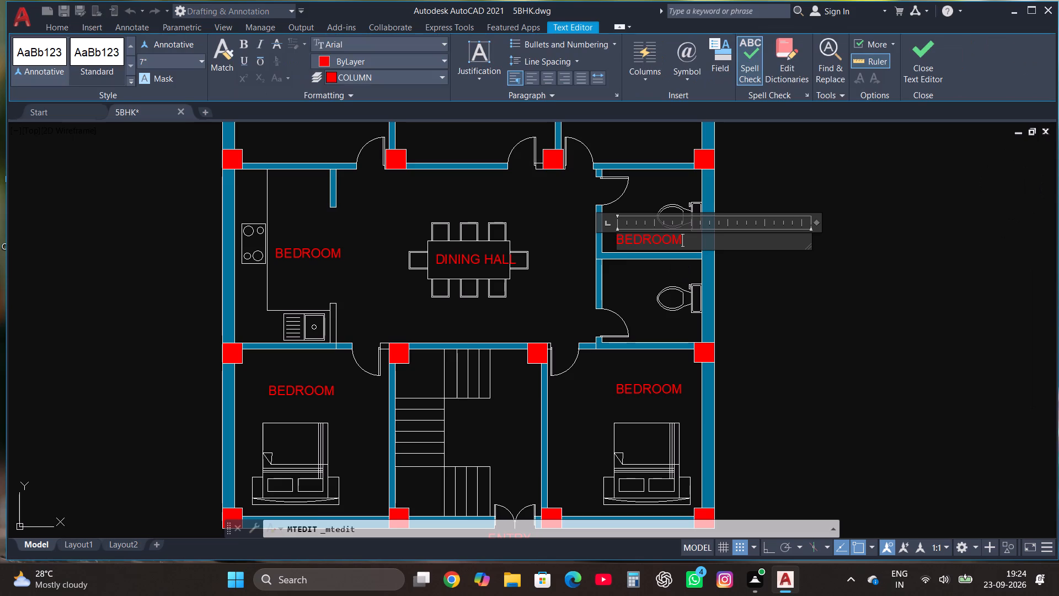
key(BackSpace)
key(BackSpace)
key(BackSpace)
key(BackSpace)
key(BackSpace)
key(BackSpace)
key(BackSpace)
key(BackSpace)
key(BackSpace)
key(BackSpace)
key(BackSpace)
key(BackSpace)
key(BackSpace)
key(BackSpace)
text(TB)
click(919, 58)
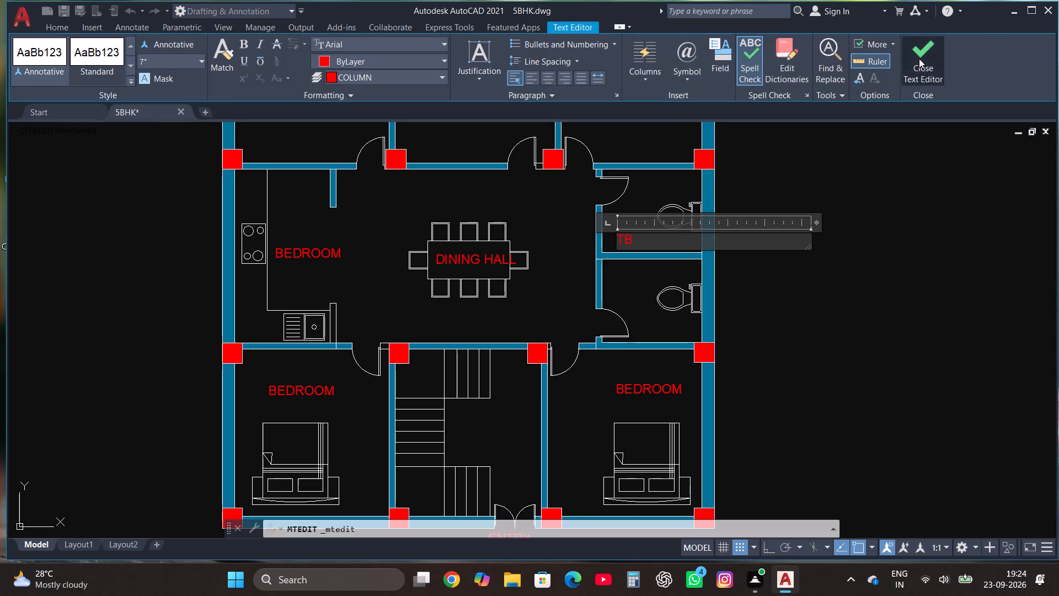
Copy the upper toilet's TB label into the lower toilet, just below the dividing wall.
click(627, 242)
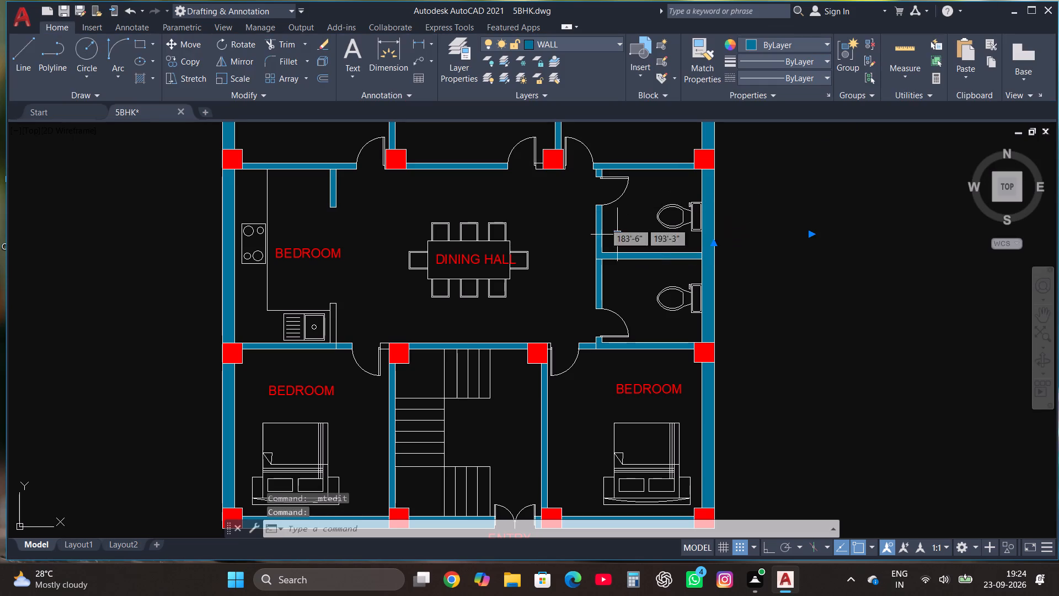
click(192, 61)
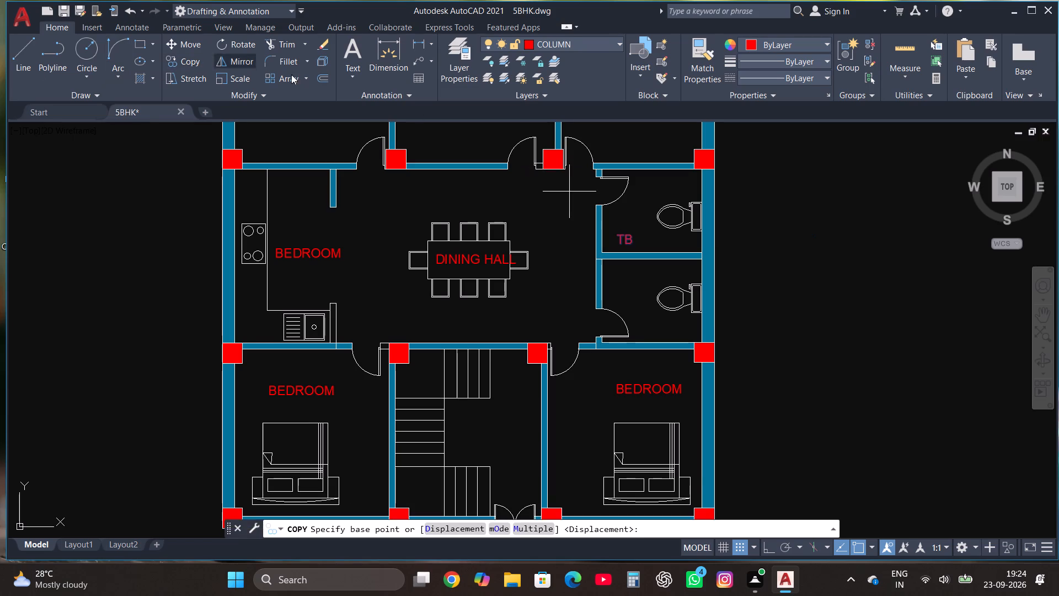
click(626, 241)
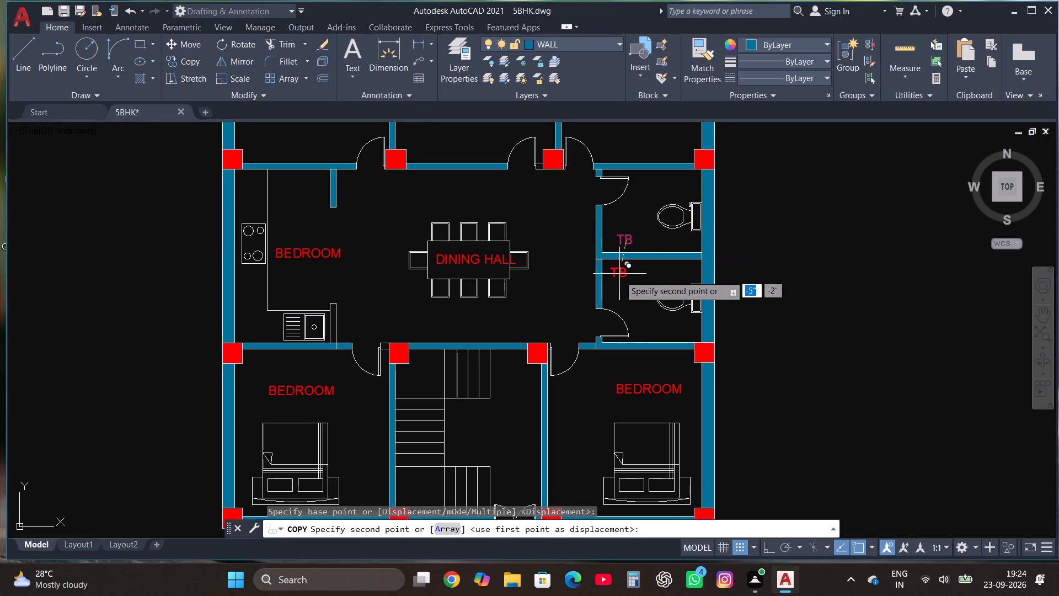
click(624, 276)
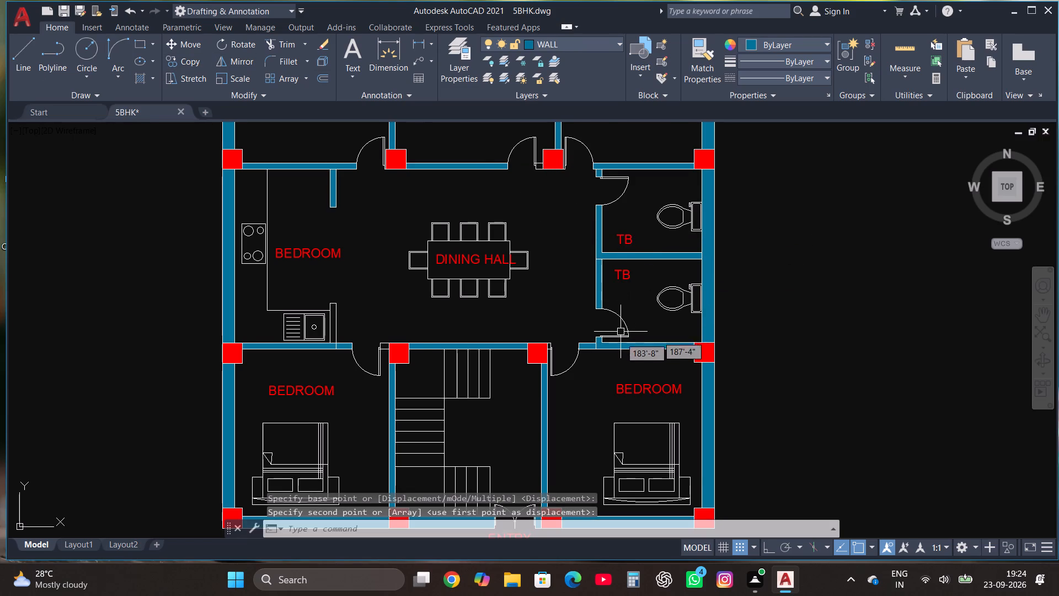
Change the text of the BEDROOM label beside the stove and sink to KITCHEN.
scroll(621, 339, down, 1)
scroll(383, 276, up, 1)
click(425, 283)
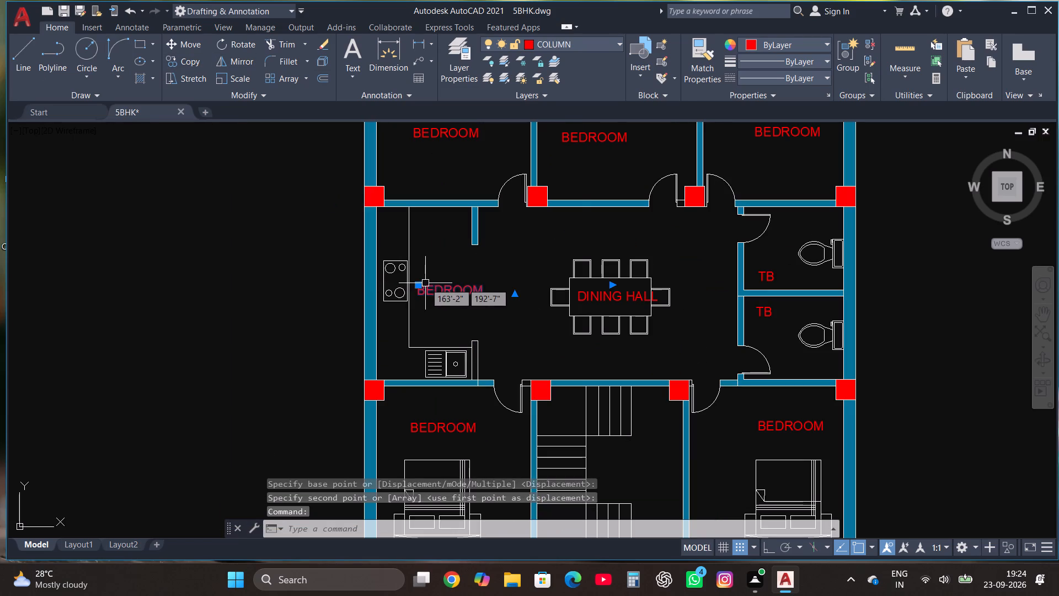
right_click(425, 283)
click(489, 233)
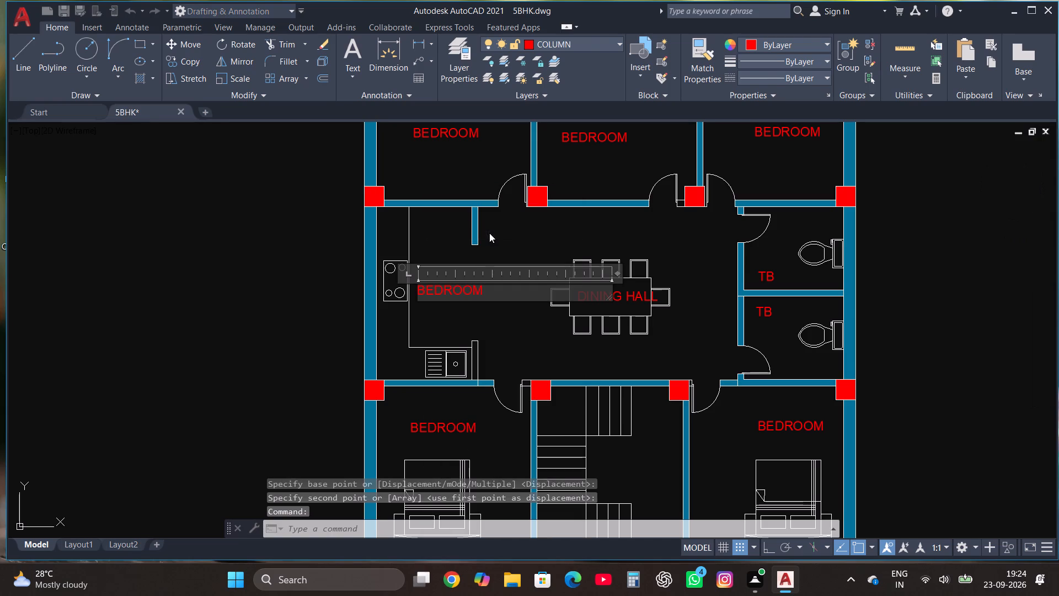
click(504, 298)
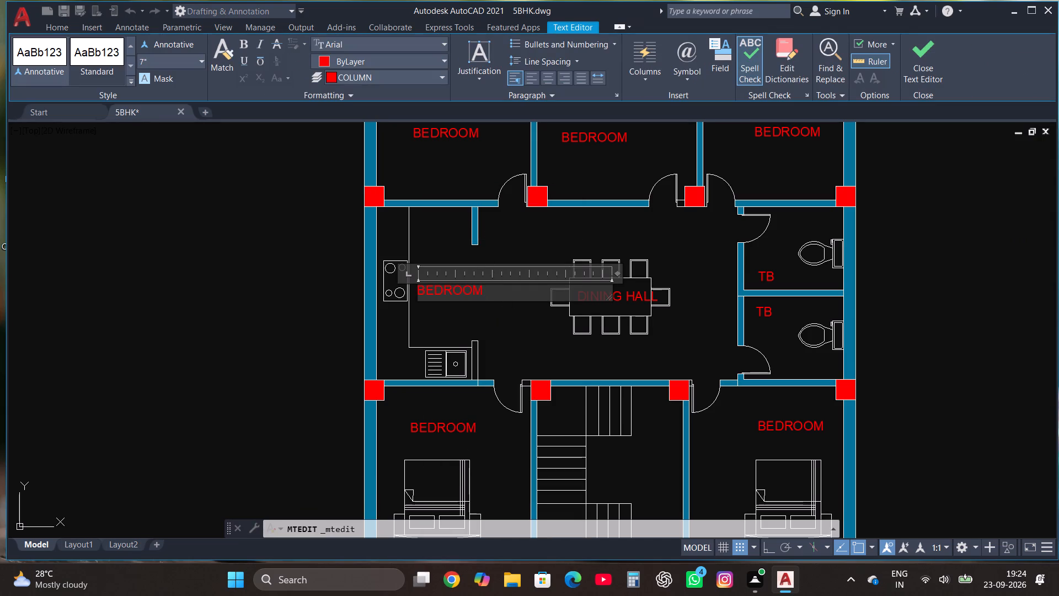
key(BackSpace)
key(BackSpace)
key(BackSpace)
key(BackSpace)
key(BackSpace)
key(BackSpace)
key(BackSpace)
key(BackSpace)
key(BackSpace)
key(BackSpace)
key(BackSpace)
key(BackSpace)
key(BackSpace)
key(BackSpace)
key(BackSpace)
key(BackSpace)
text(KITCHEN)
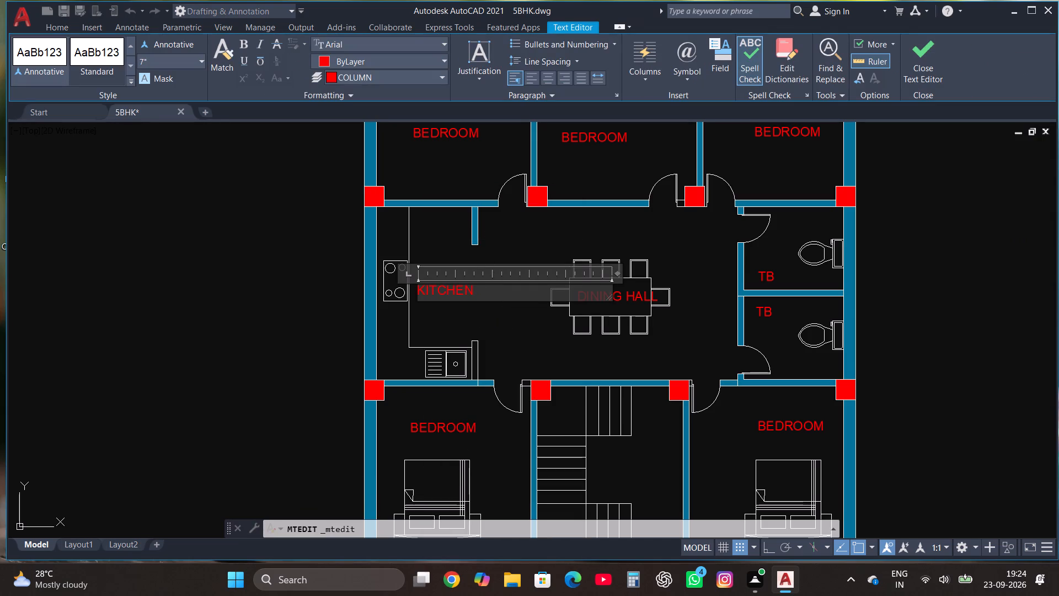
click(930, 58)
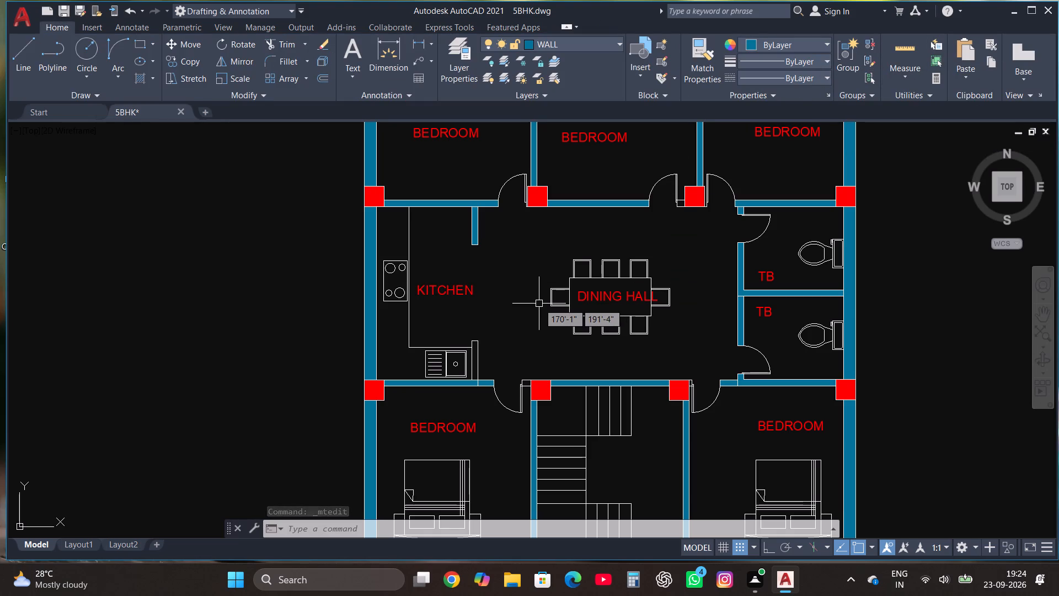
Copy the upper toilet's TB label to the door opening of the northwest bedroom.
click(765, 276)
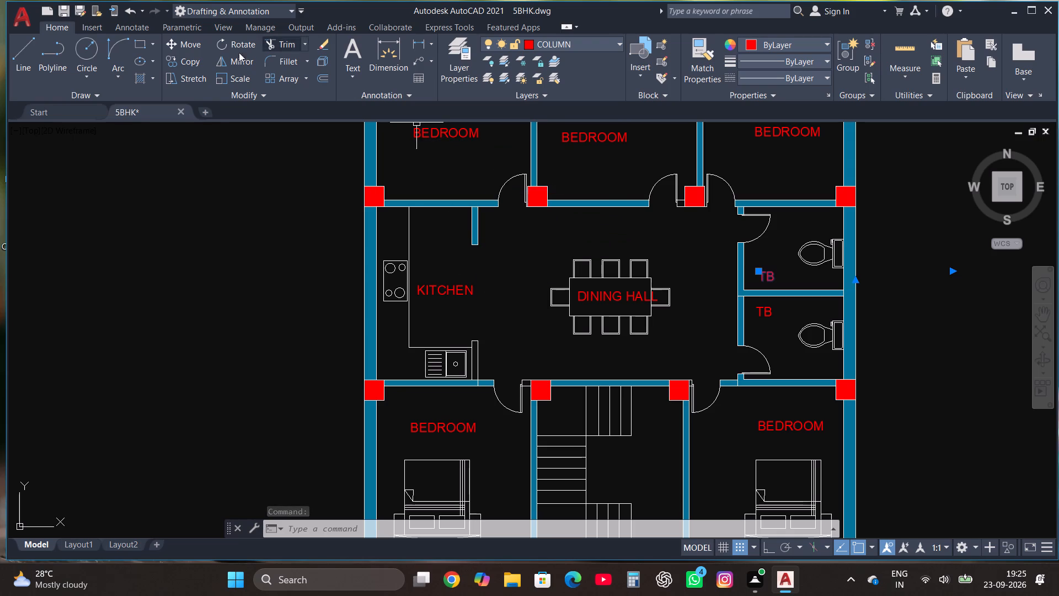
click(184, 62)
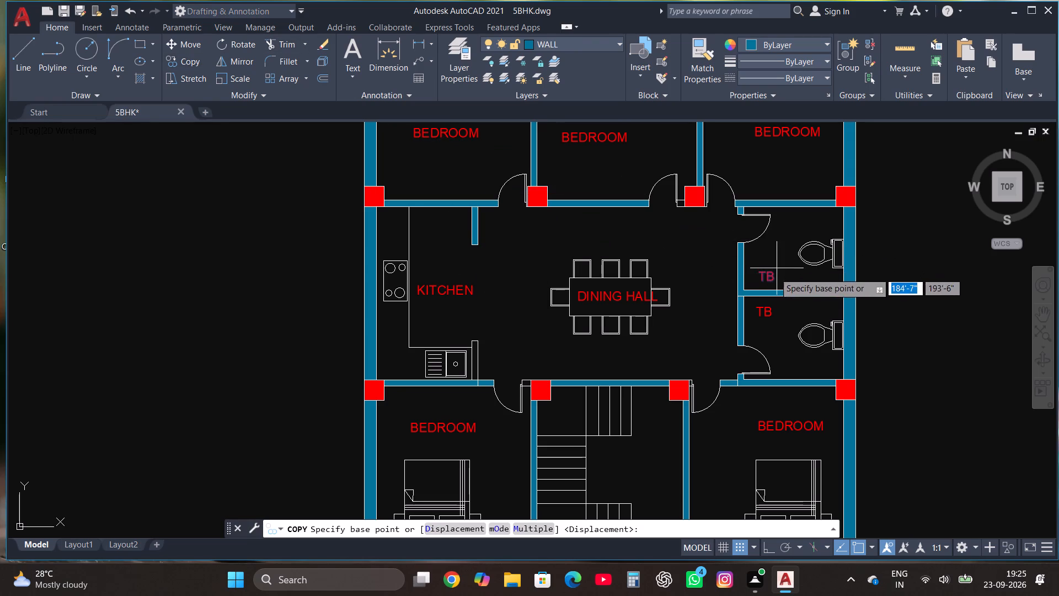
click(771, 274)
scroll(526, 194, up, 1)
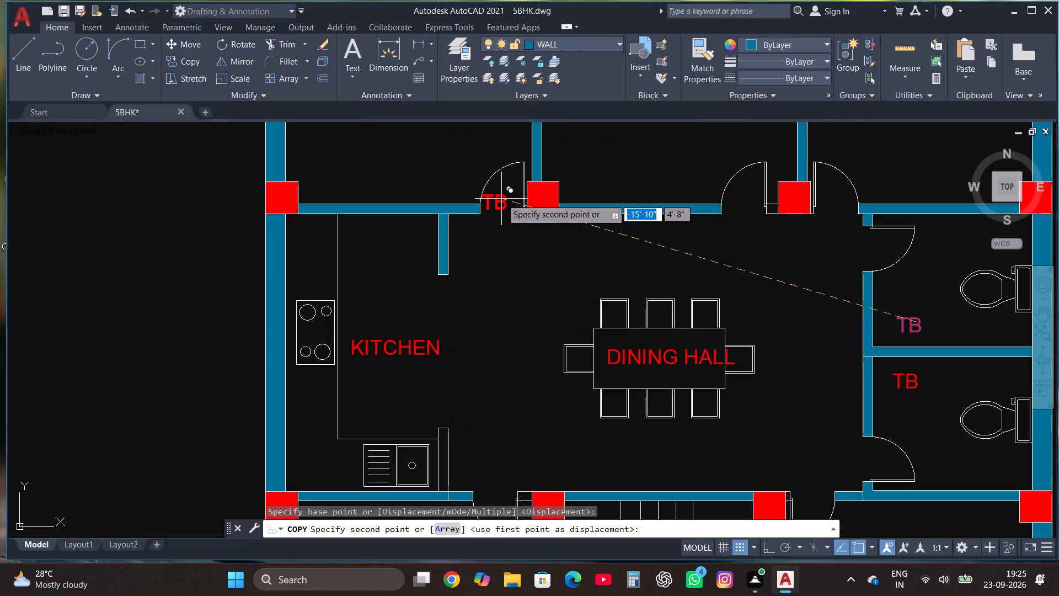
click(506, 208)
Change the text of the label at the northwest bedroom's door opening to D.
click(502, 204)
right_click(501, 204)
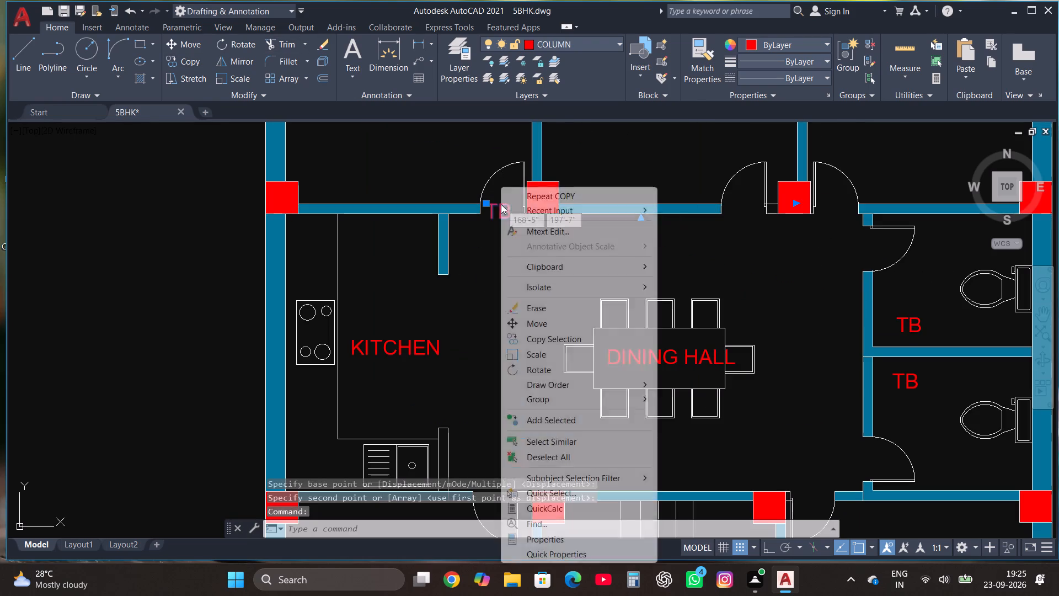
click(543, 230)
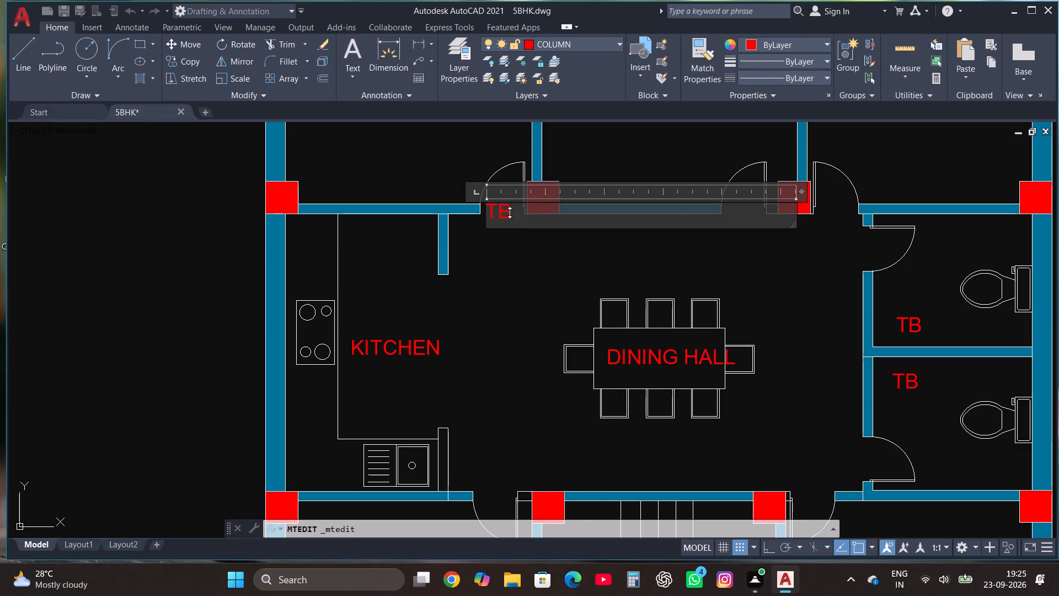
click(520, 219)
key(BackSpace)
key(BackSpace)
key(BackSpace)
key(d)
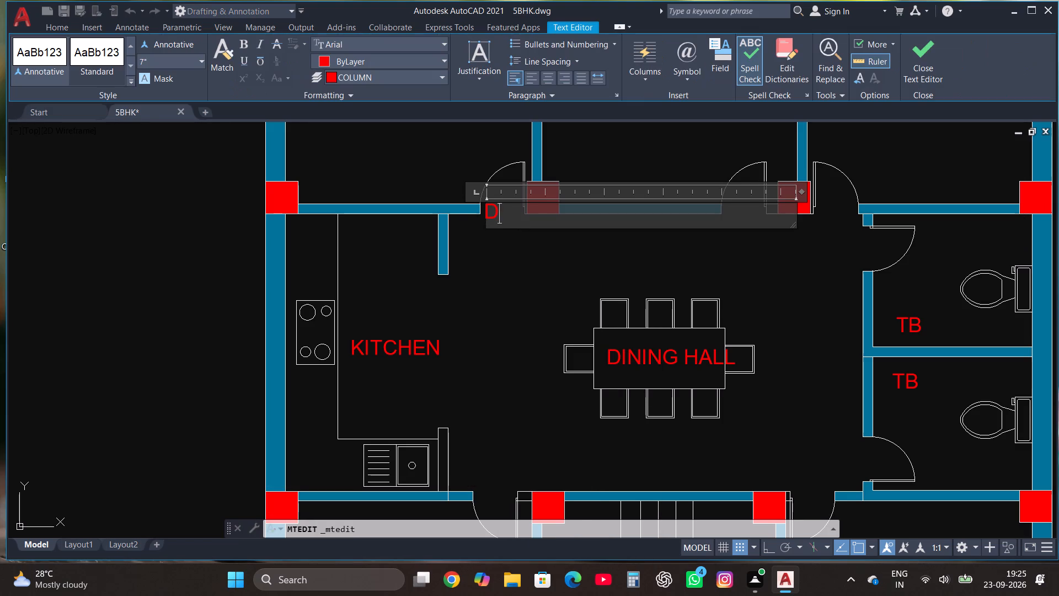
click(924, 50)
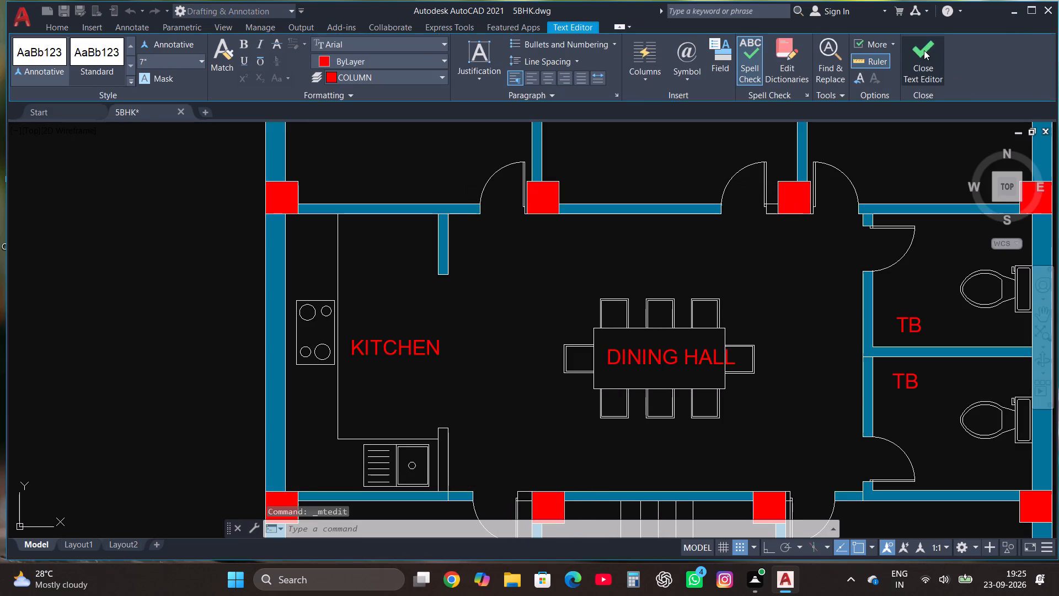
Move the D label slightly east so it sits more centrally in the northwest bedroom's door opening.
click(493, 215)
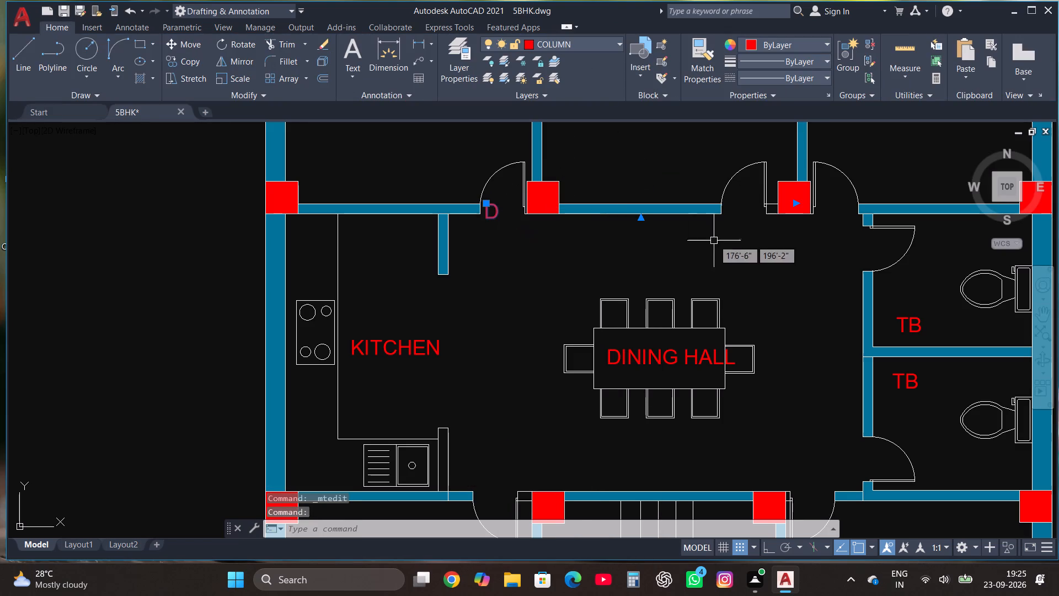
click(188, 47)
scroll(515, 199, up, 3)
click(430, 228)
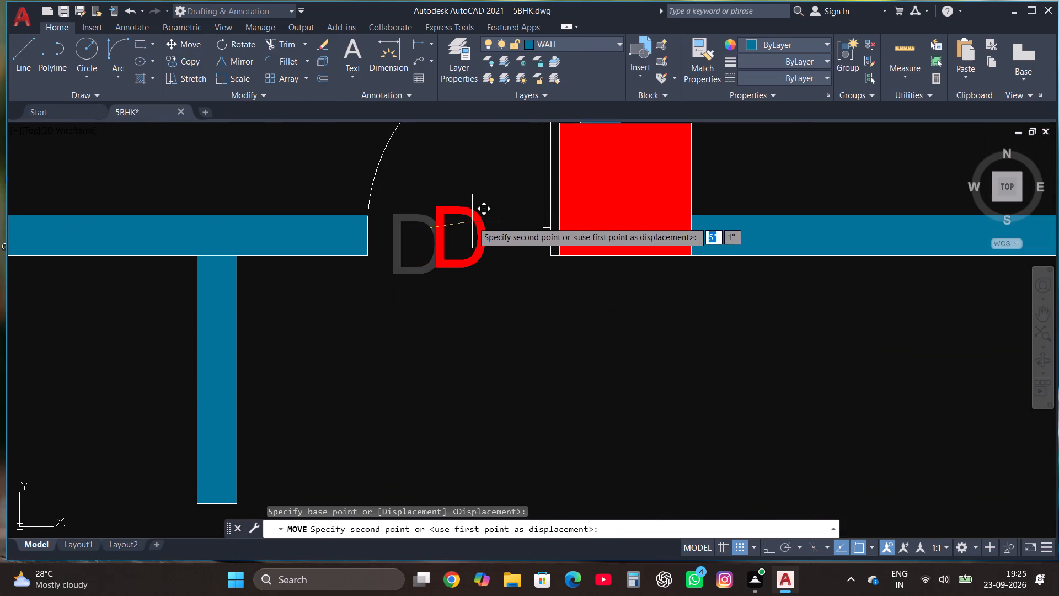
click(472, 221)
Copy the D label in multiple mode into the door openings of the north middle and northeast bedrooms.
scroll(466, 228, down, 1)
click(464, 230)
click(456, 214)
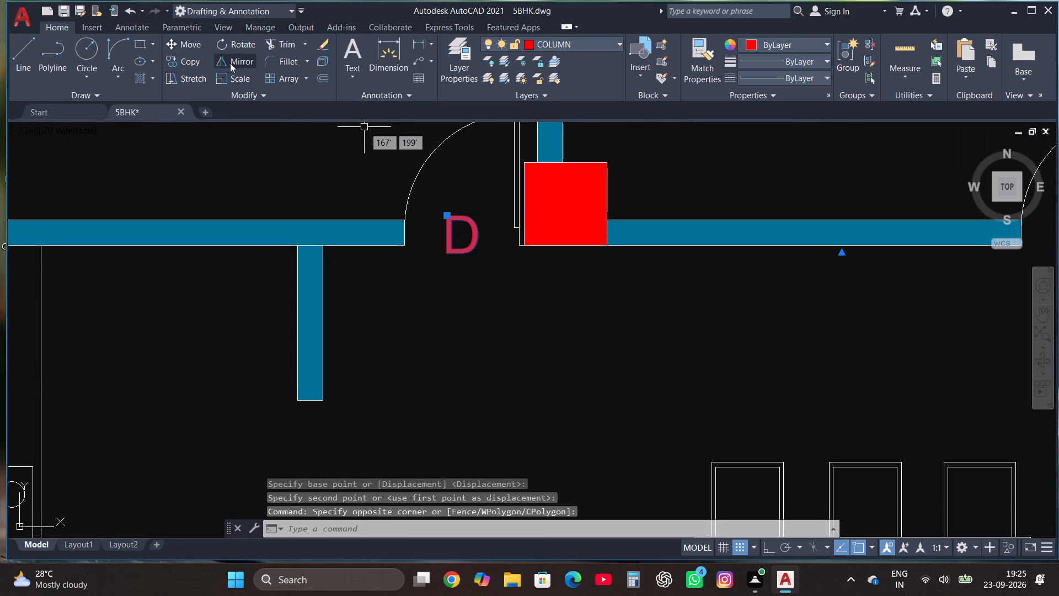
click(187, 57)
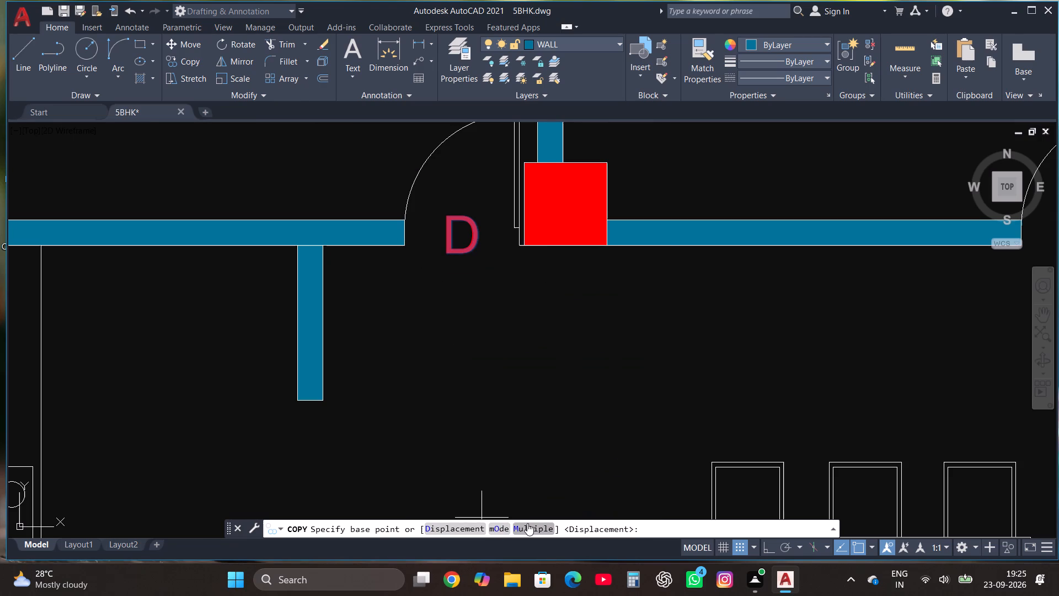
click(527, 523)
click(463, 233)
scroll(463, 233, down, 2)
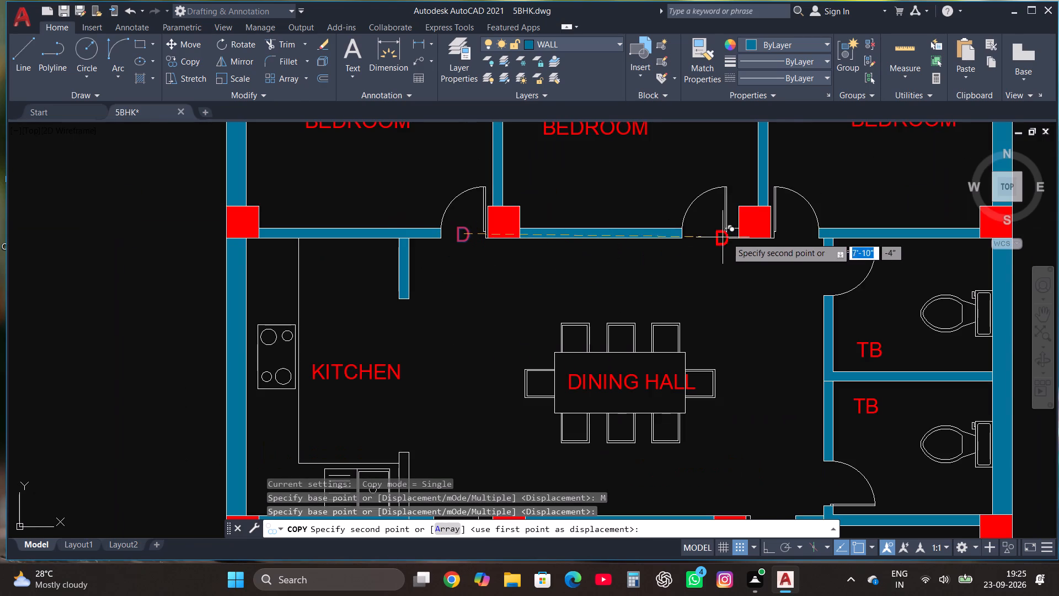
scroll(738, 234, up, 2)
click(661, 228)
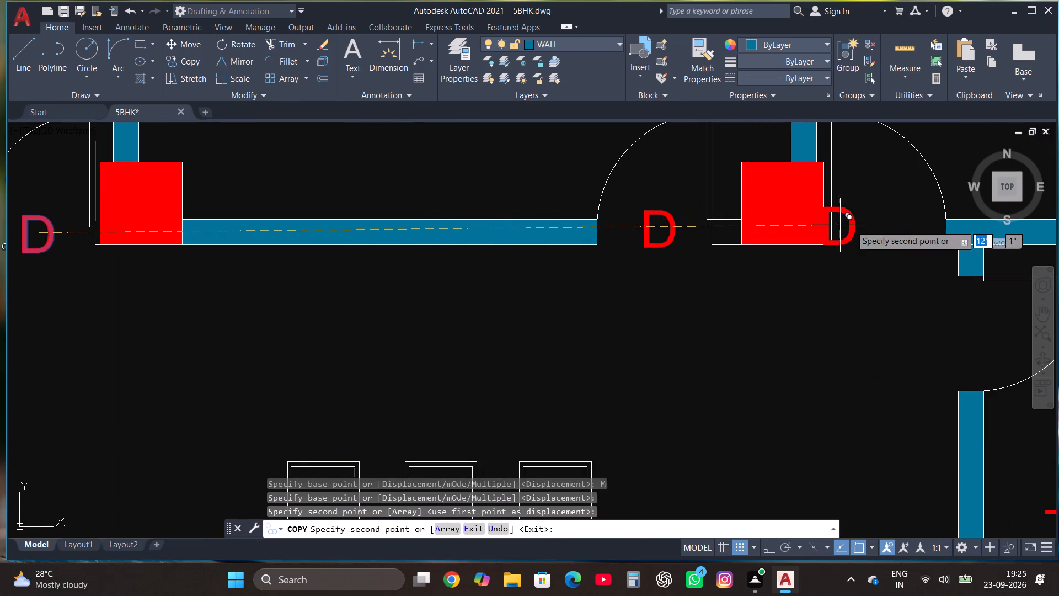
click(887, 226)
Place further copies of the D label in both toilet door openings and in the southeast and southwest bedroom door openings.
scroll(625, 259, down, 4)
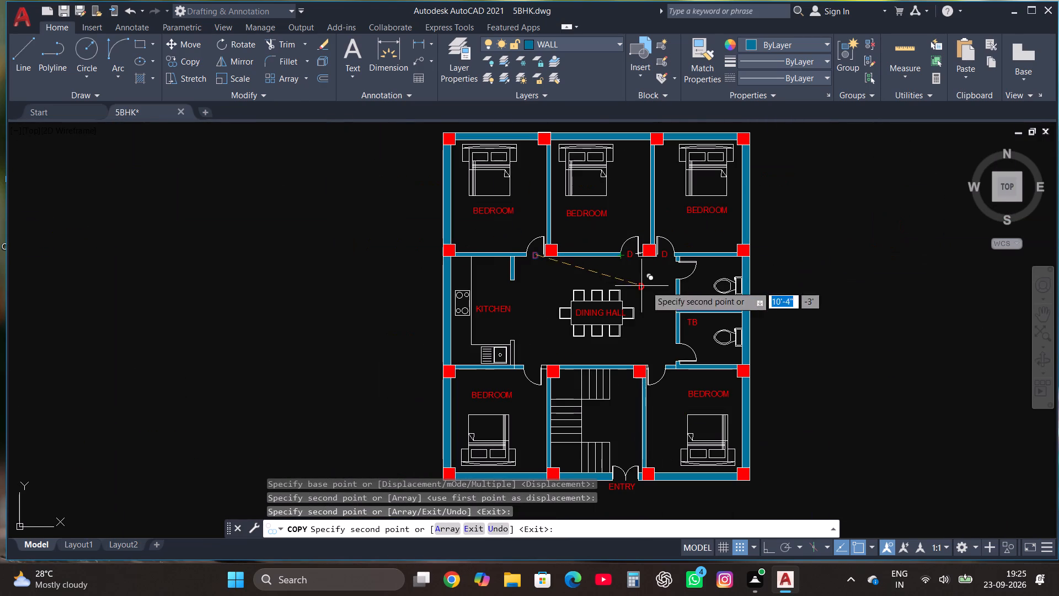
scroll(680, 278, up, 3)
click(673, 244)
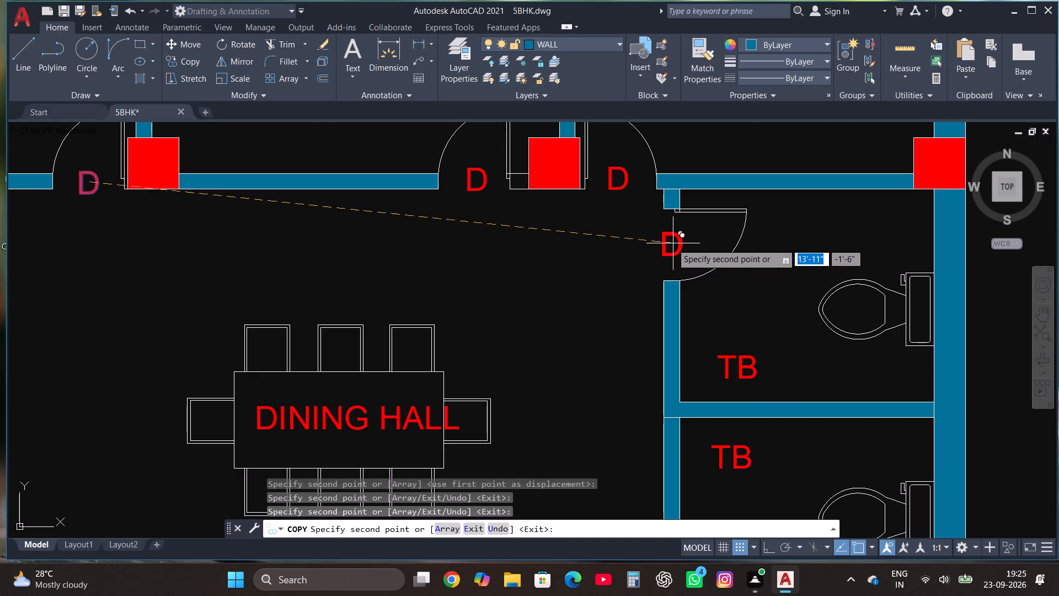
scroll(672, 243, down, 4)
scroll(671, 296, up, 4)
click(677, 293)
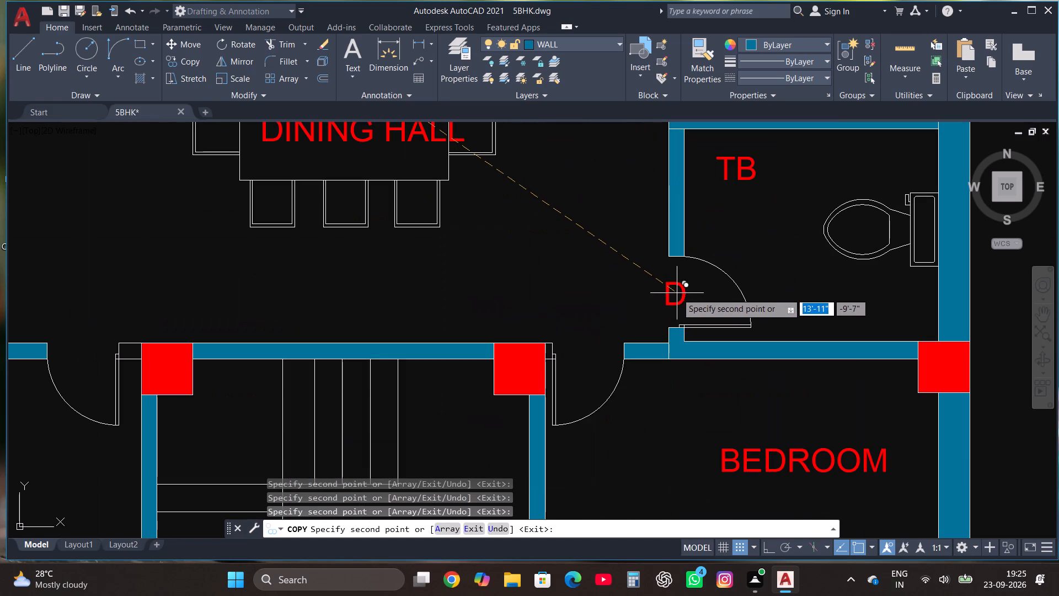
click(584, 362)
scroll(616, 338, down, 3)
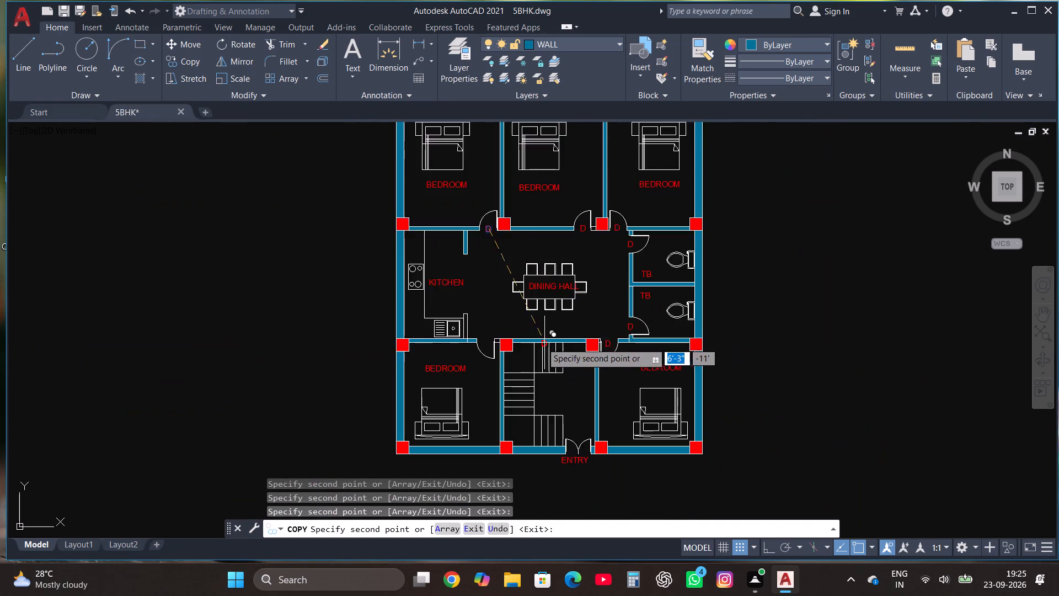
scroll(513, 345, up, 2)
click(445, 337)
scroll(688, 233, down, 1)
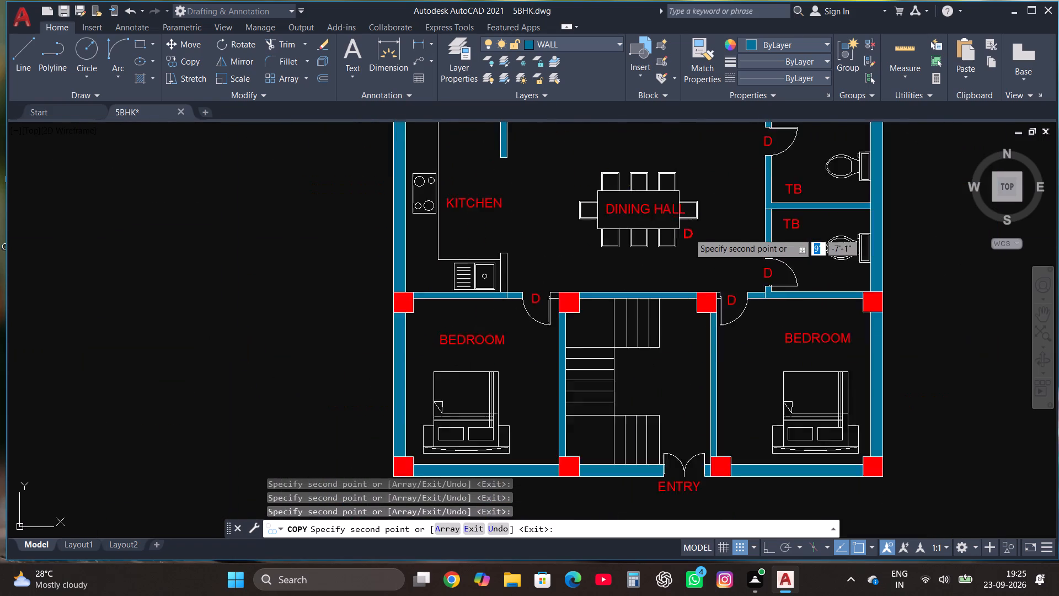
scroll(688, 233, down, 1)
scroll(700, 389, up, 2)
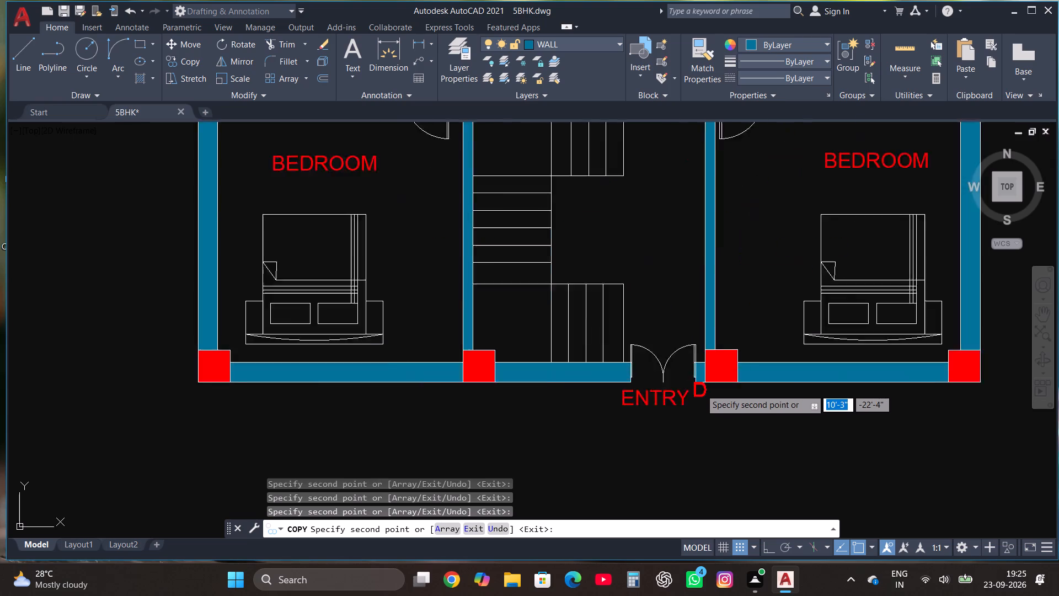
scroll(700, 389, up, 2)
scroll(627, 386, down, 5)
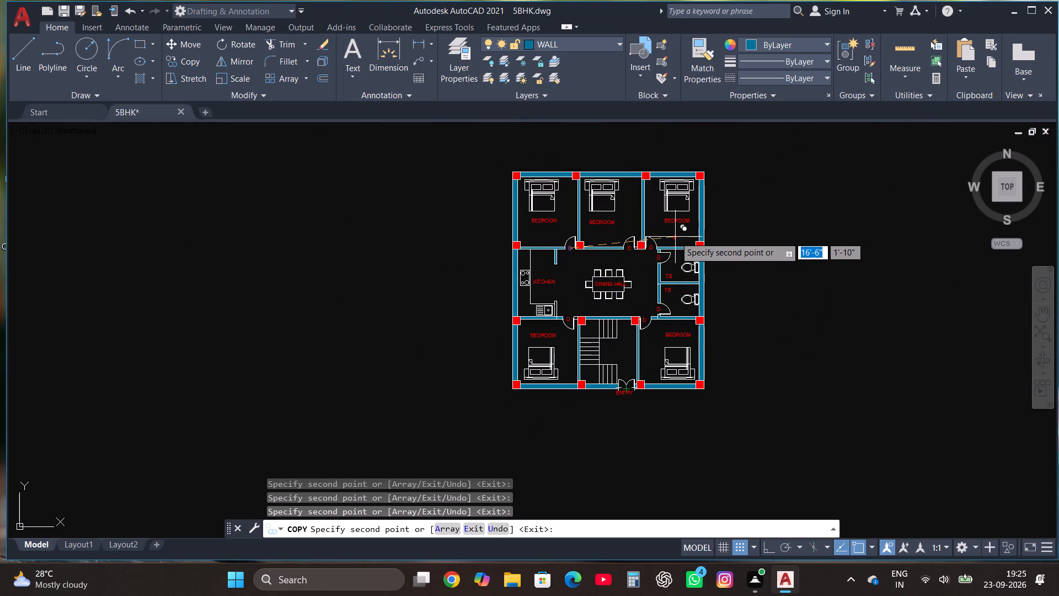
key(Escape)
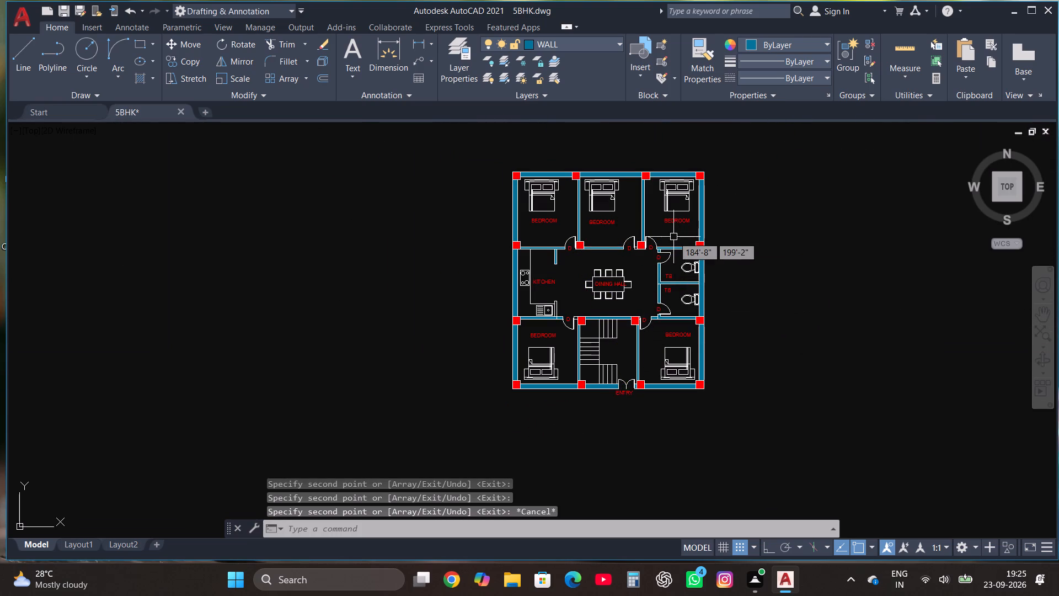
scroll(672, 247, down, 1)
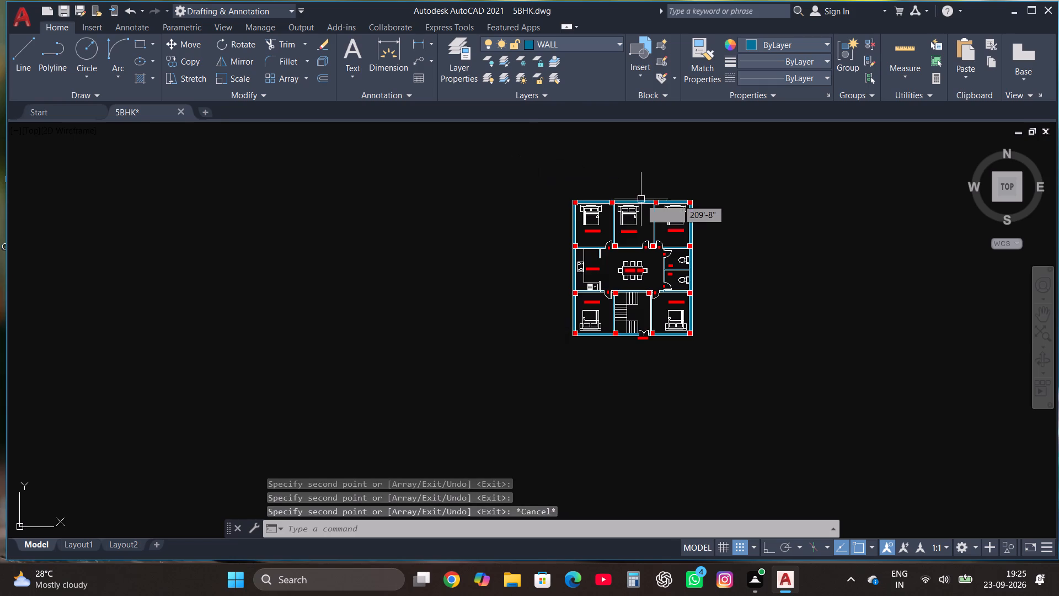
Make layer 0 current and draw a window rectangle about 3'-11" wide in the northwest bedroom's north wall.
scroll(642, 199, up, 2)
scroll(500, 198, up, 3)
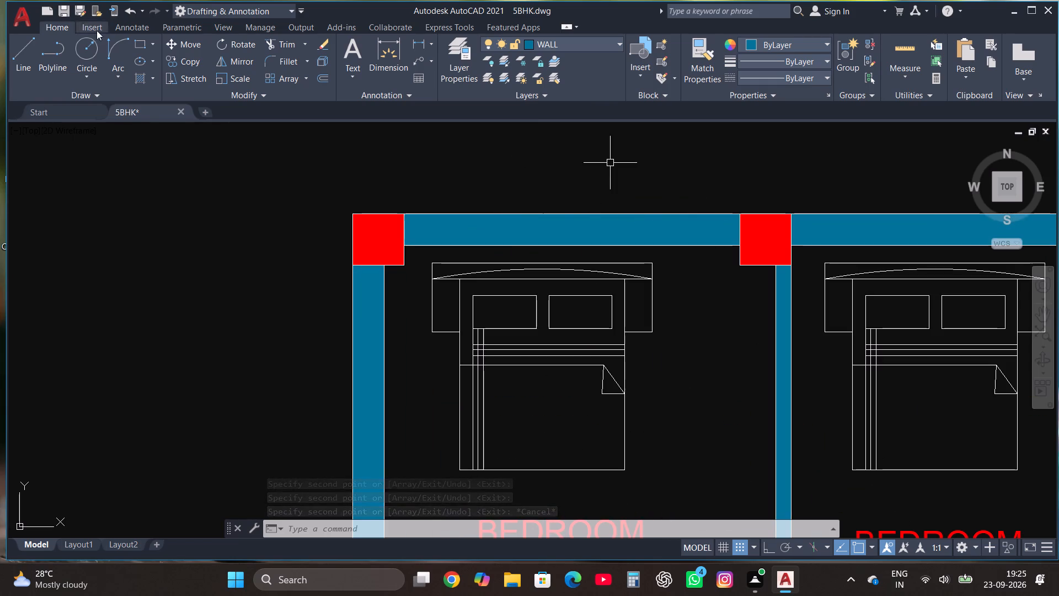
click(137, 44)
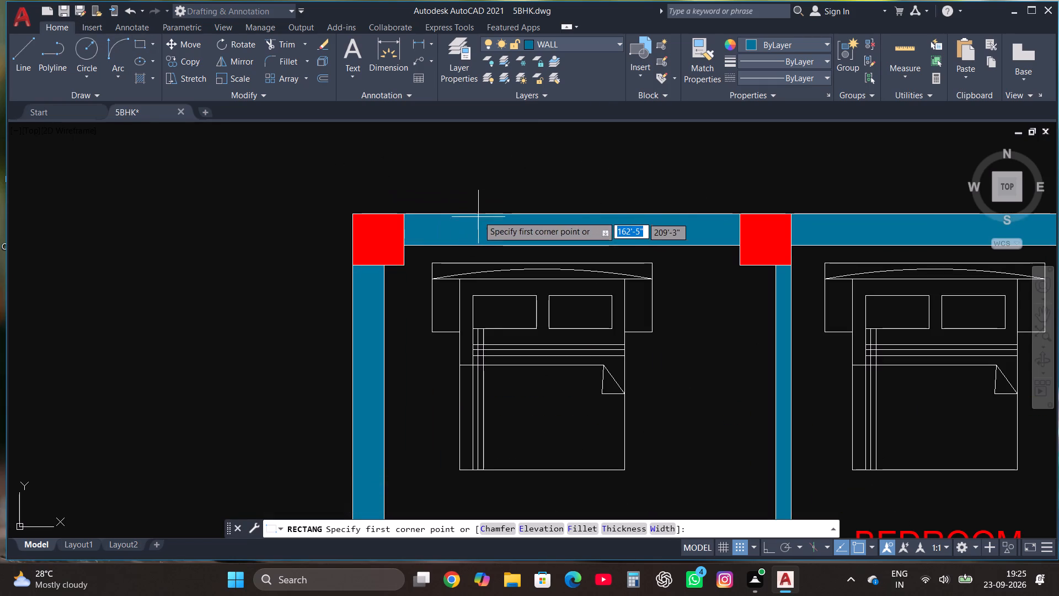
click(566, 39)
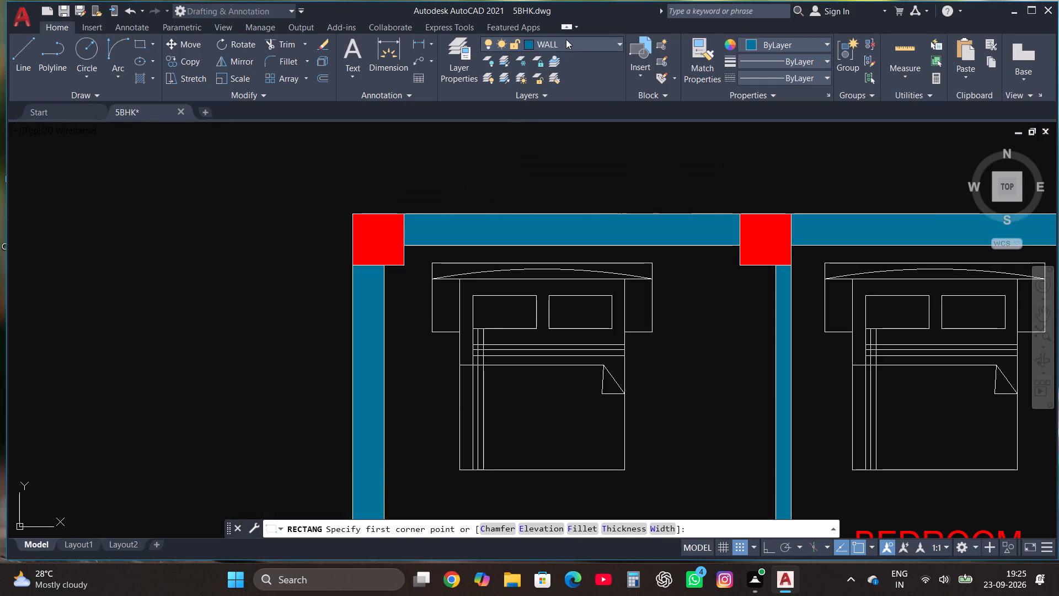
click(563, 63)
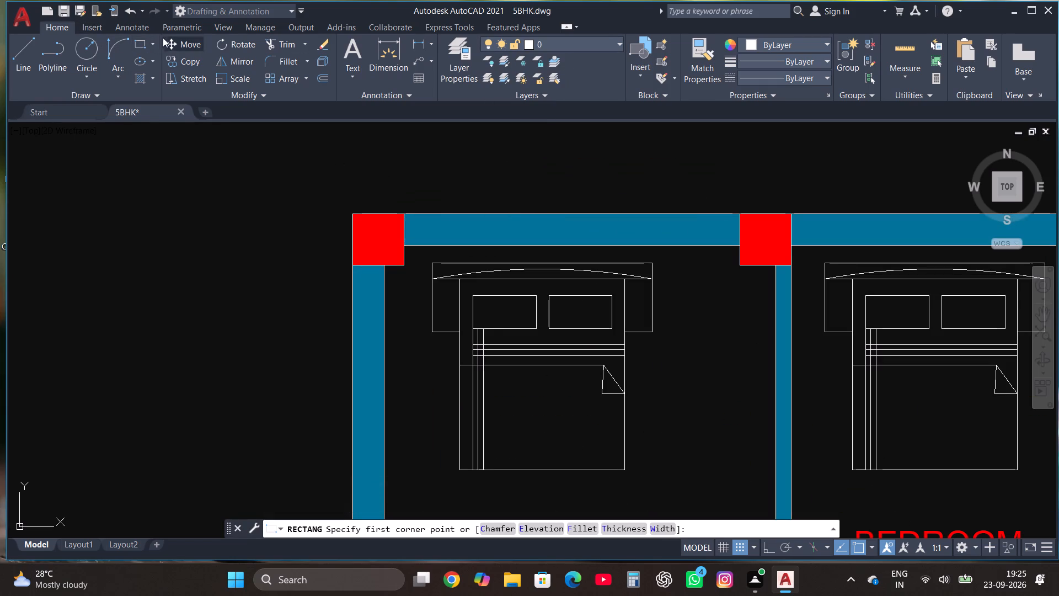
click(134, 45)
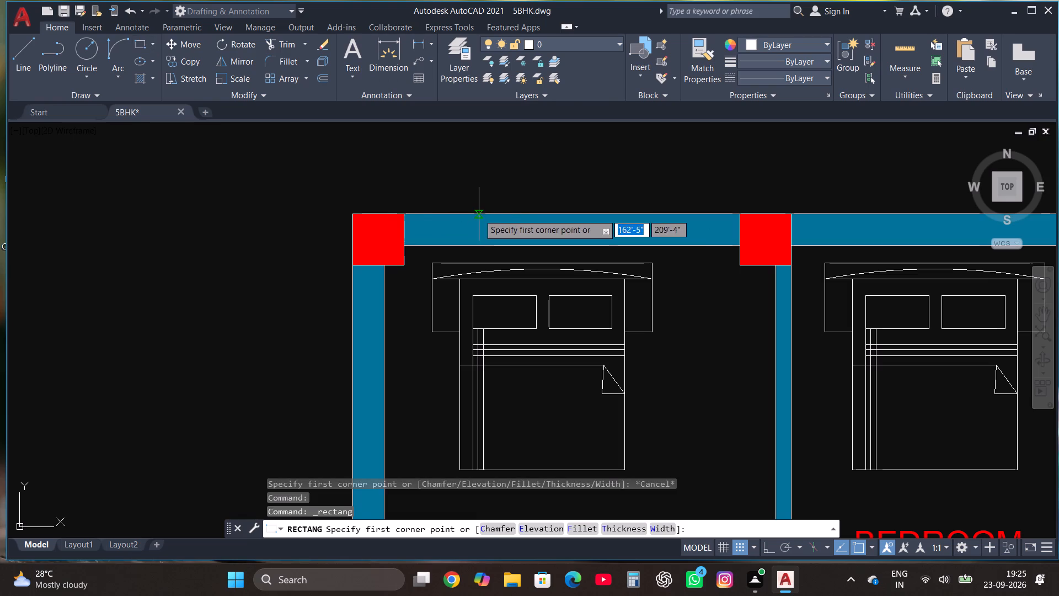
click(479, 214)
click(641, 242)
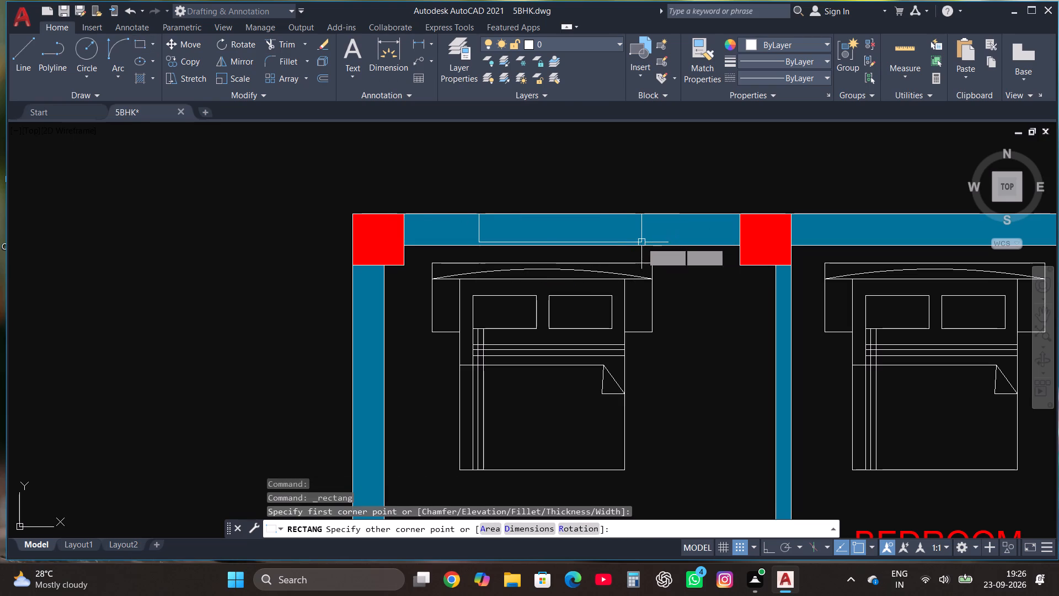
Stretch the window rectangle's south edge to the inner face of the north wall.
click(579, 244)
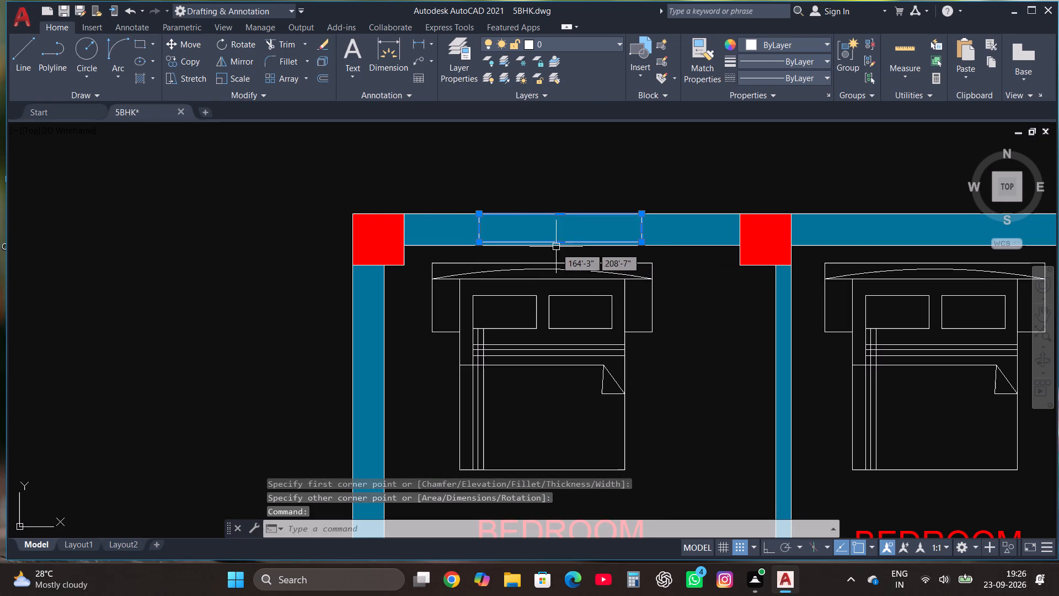
scroll(556, 254, up, 2)
click(565, 224)
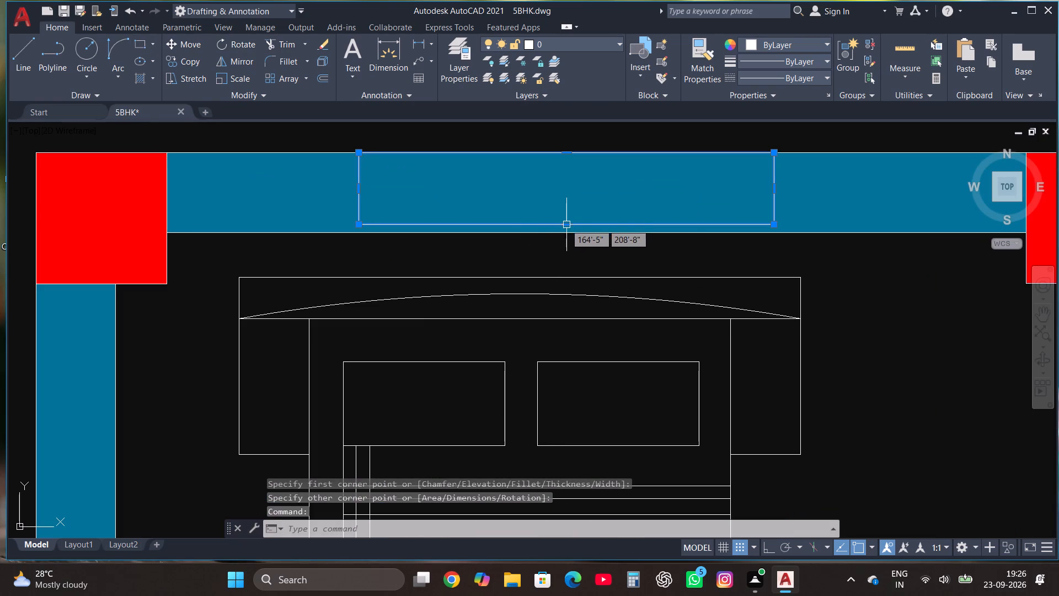
click(566, 232)
Draw a horizontal centre line about 3'-11" long between the midpoints of the window rectangle's short sides.
scroll(605, 236, down, 2)
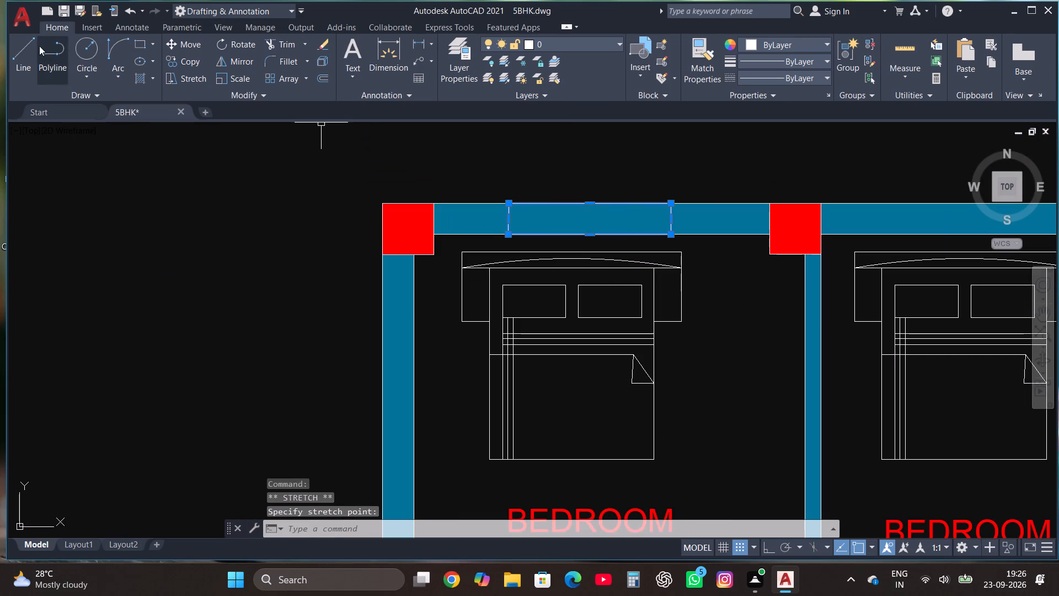
click(23, 44)
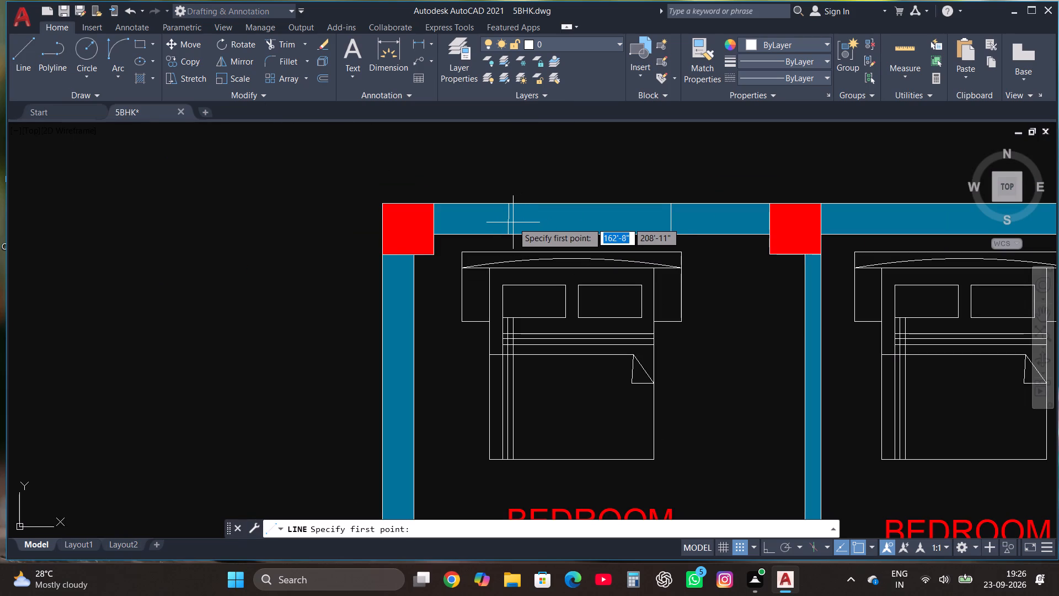
click(509, 221)
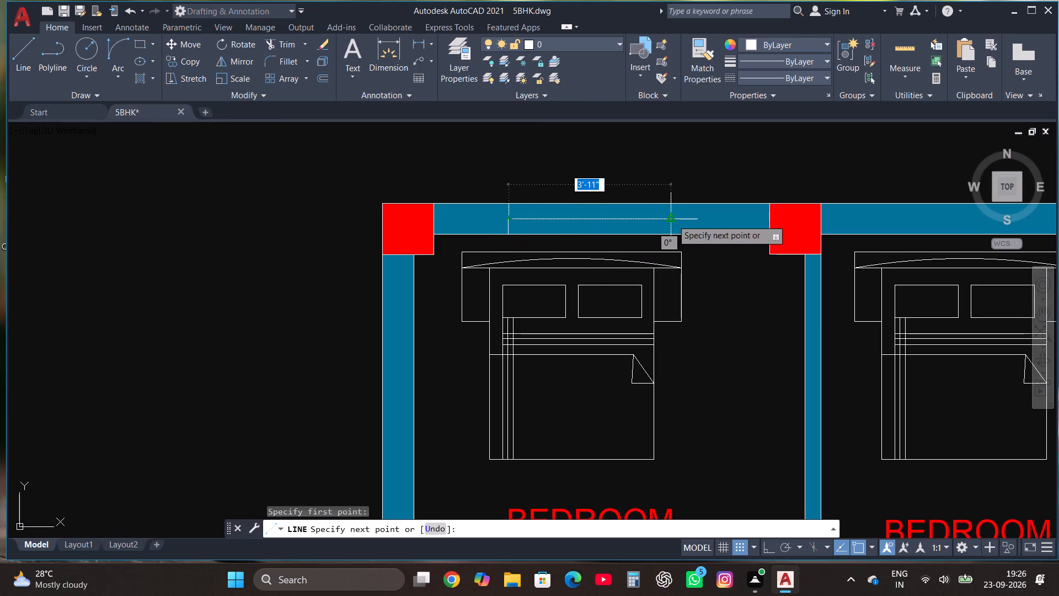
click(670, 220)
key(Escape)
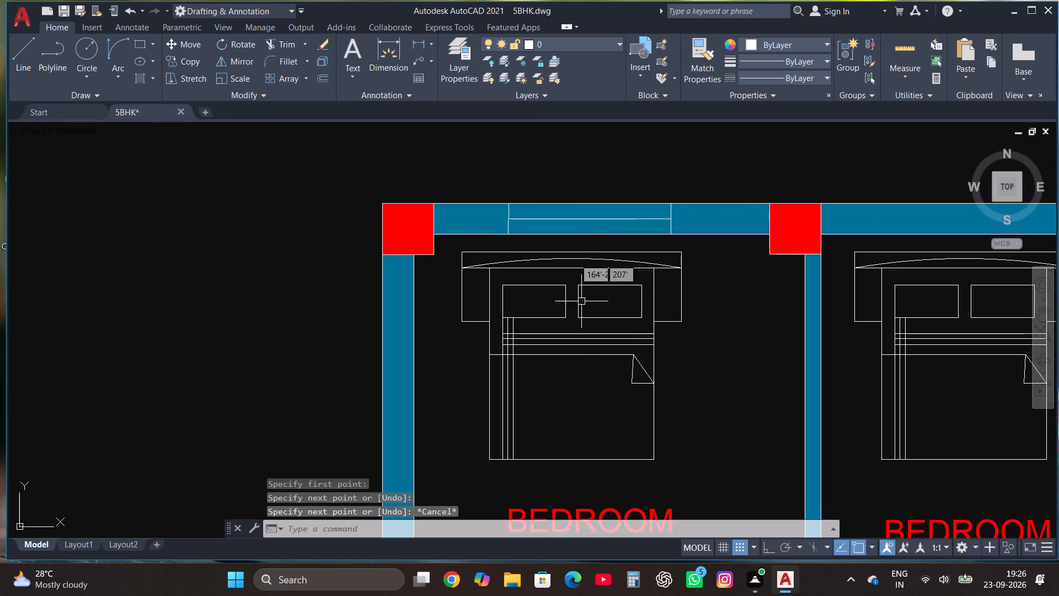
Trim the wall hatch out of both halves of the northwest bedroom's window.
click(287, 47)
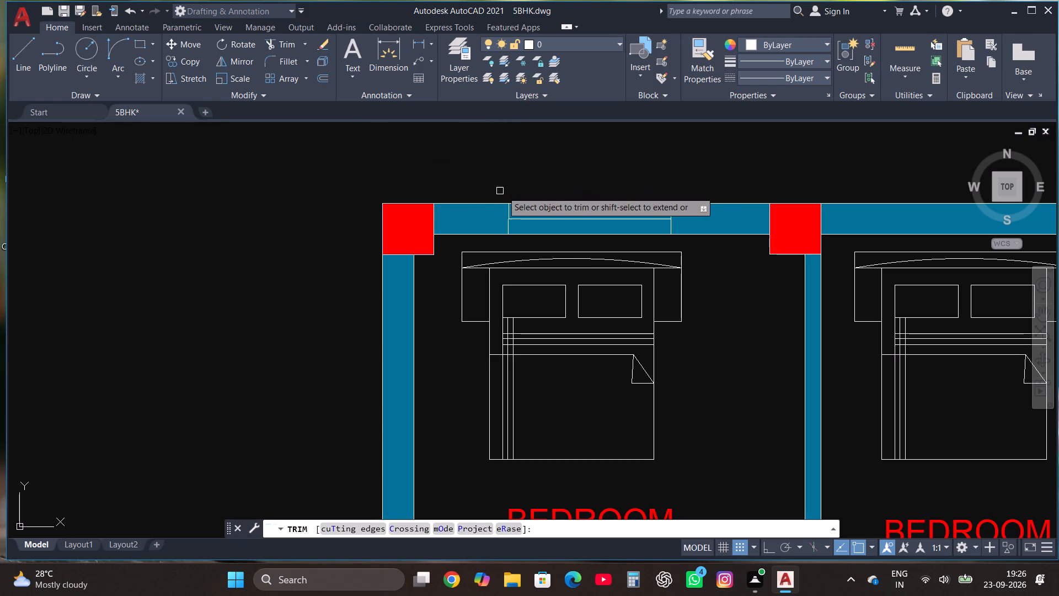
click(530, 210)
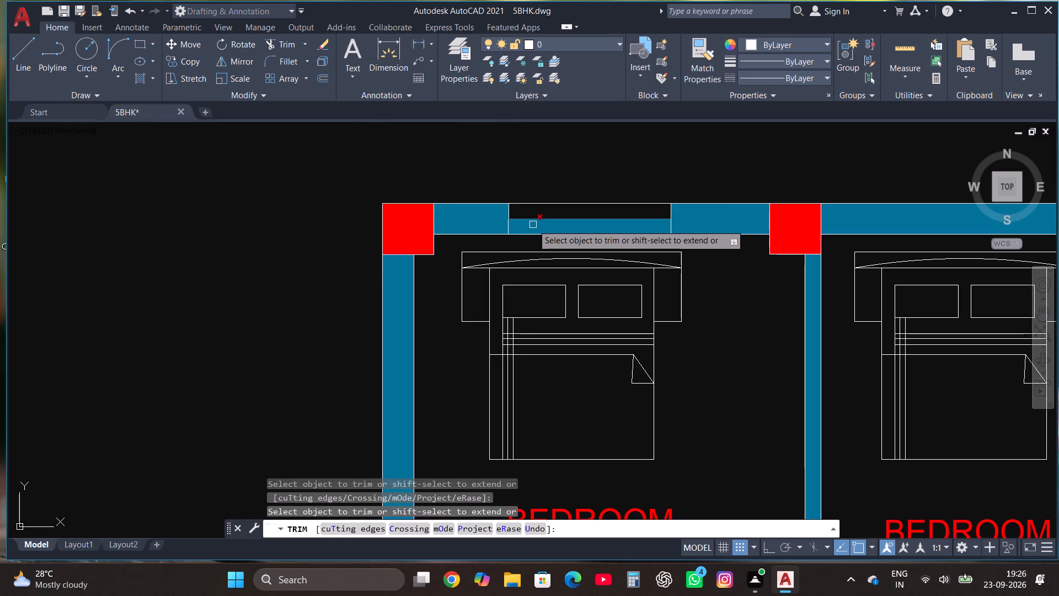
click(532, 227)
key(Escape)
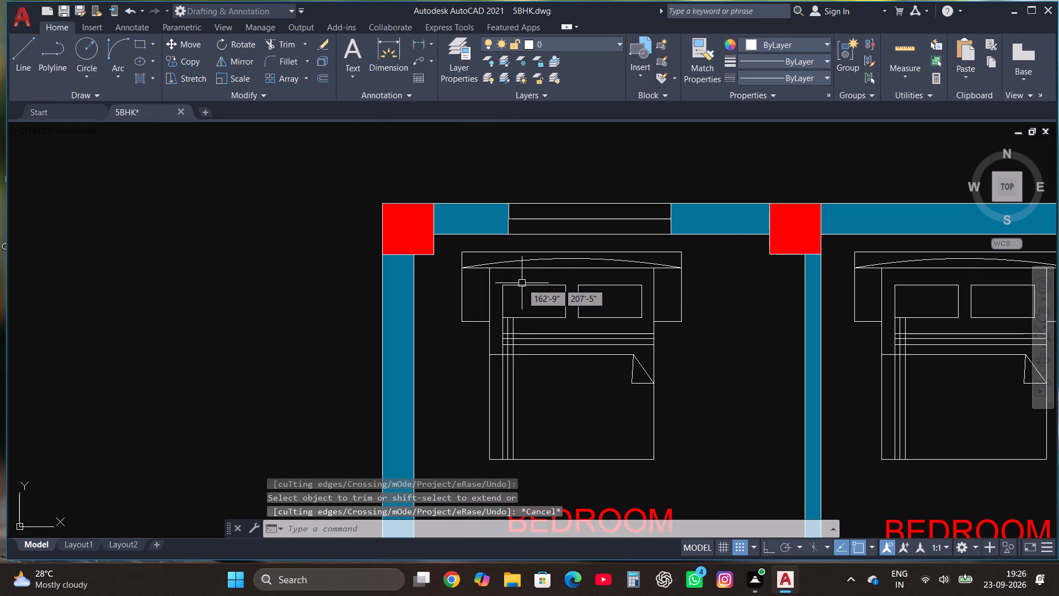
Copy the window rectangle and centre line in multiple mode into the north walls of the north middle and northeast bedrooms.
scroll(522, 286, down, 2)
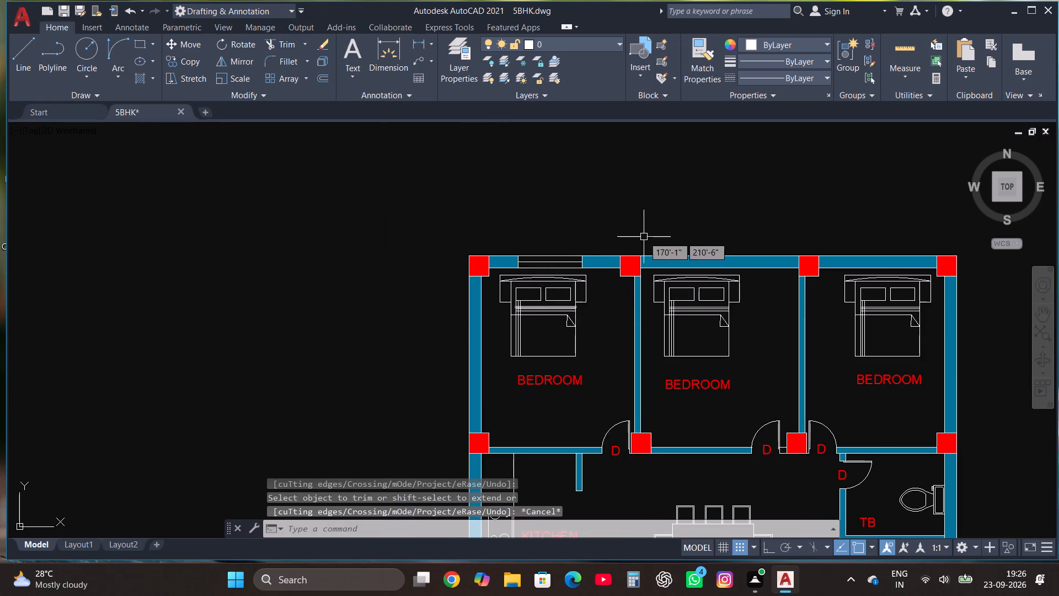
scroll(644, 237, up, 2)
click(304, 331)
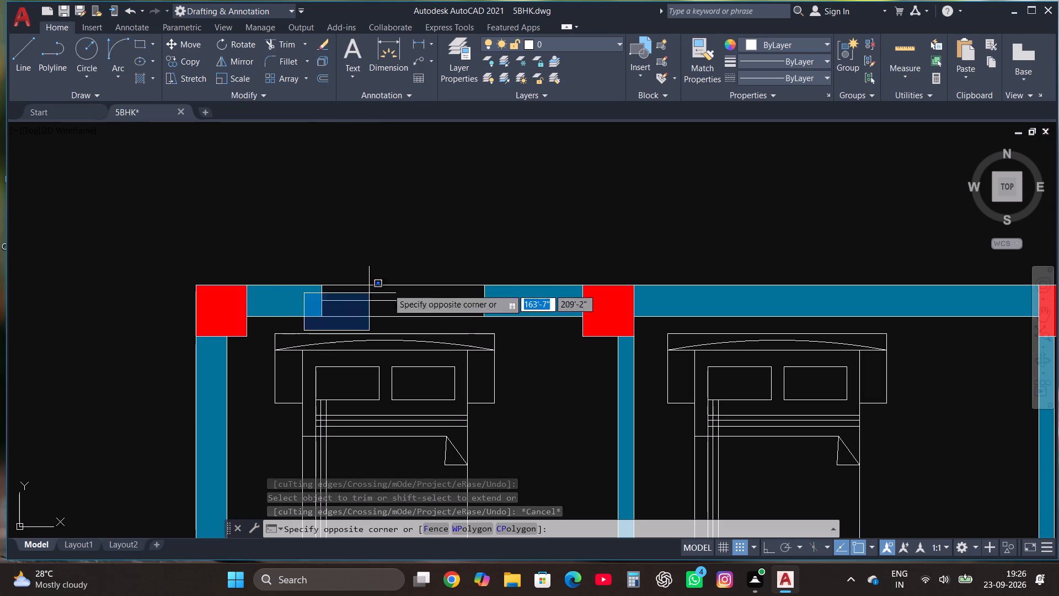
click(506, 276)
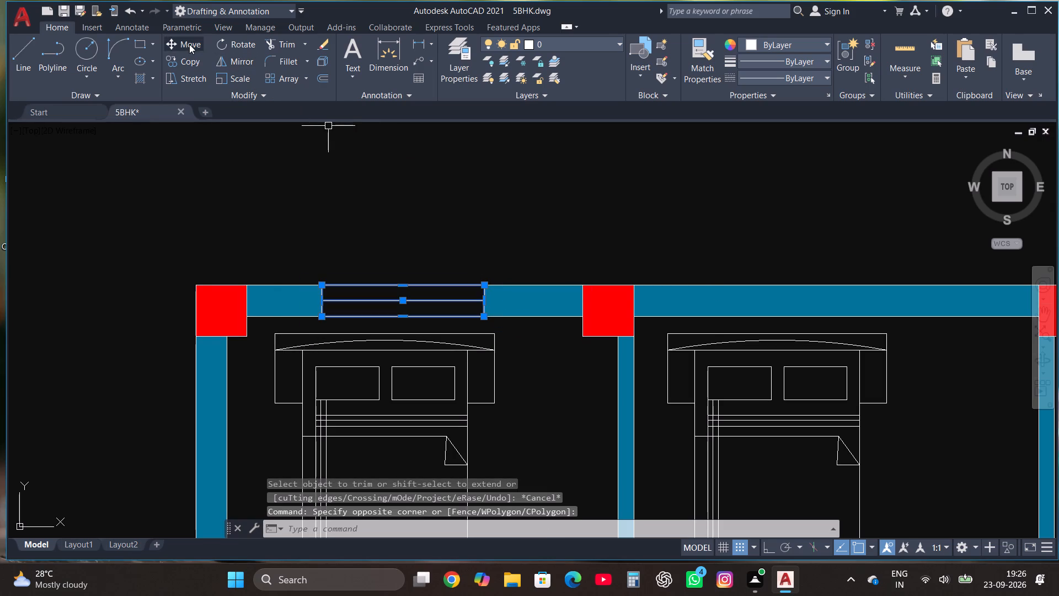
click(188, 61)
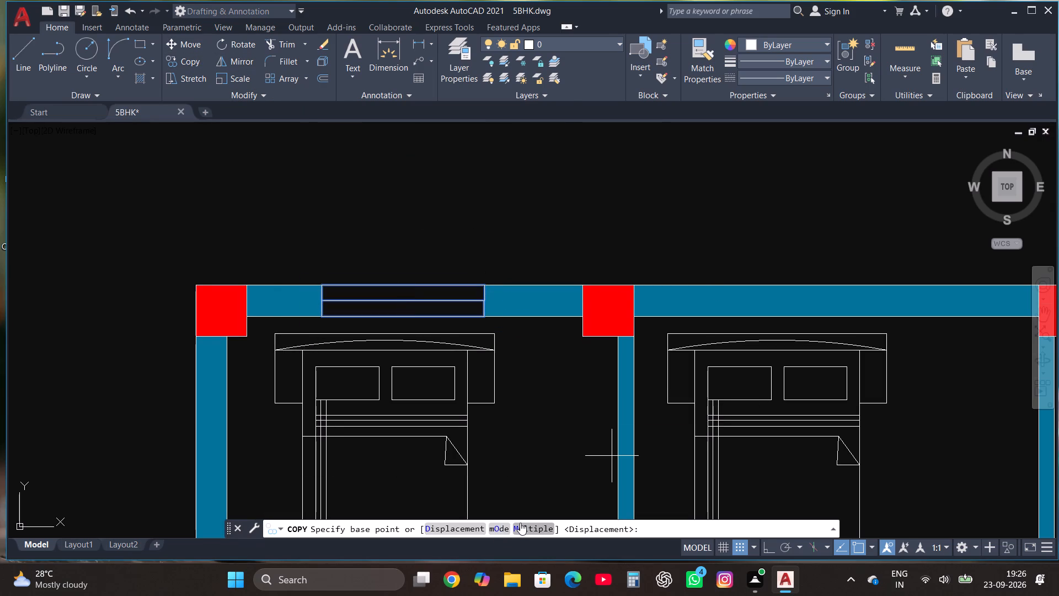
click(521, 523)
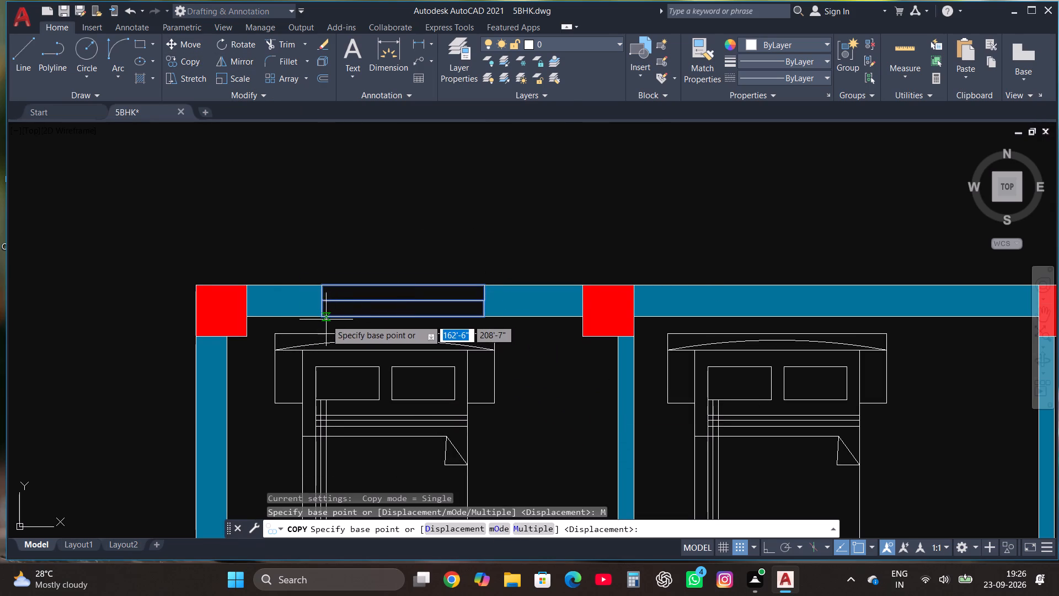
click(322, 318)
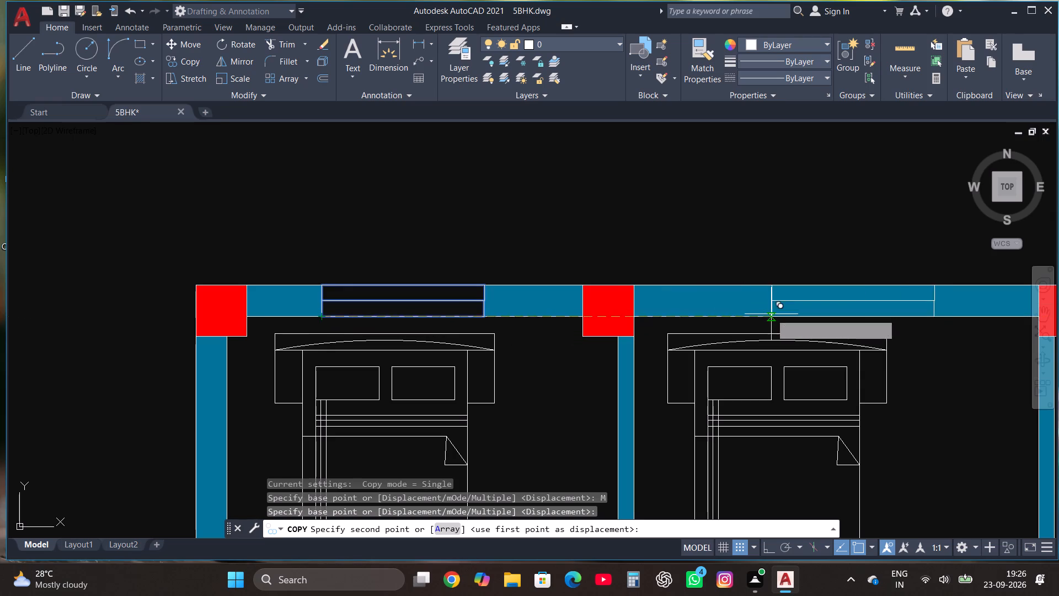
click(761, 317)
scroll(667, 318, down, 3)
scroll(799, 312, up, 2)
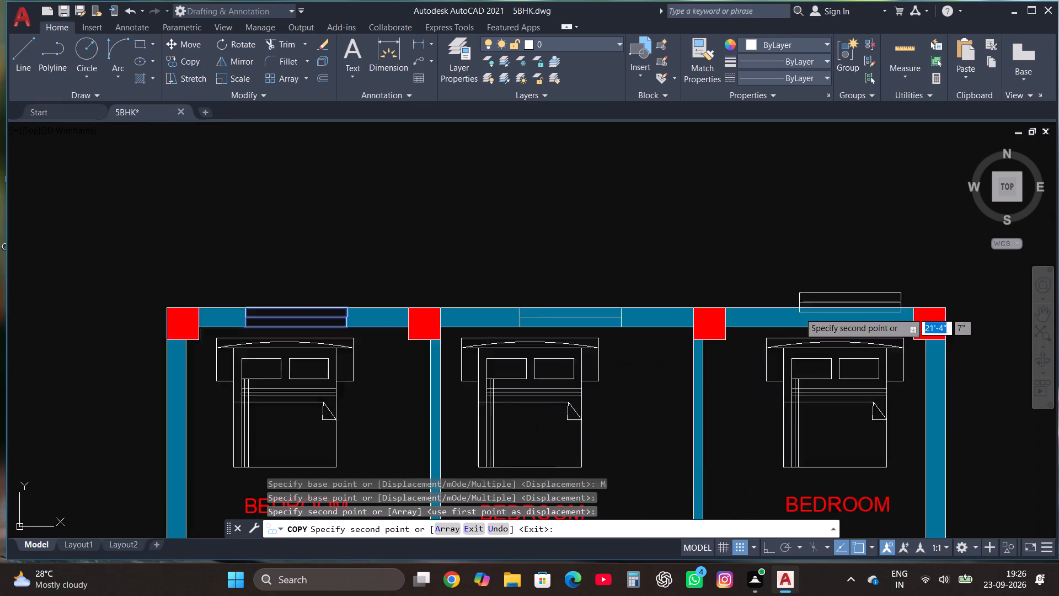
scroll(799, 312, up, 1)
click(777, 334)
Place further copies of the window in the south walls of the southwest and southeast bedrooms and end the copying.
scroll(651, 214, down, 3)
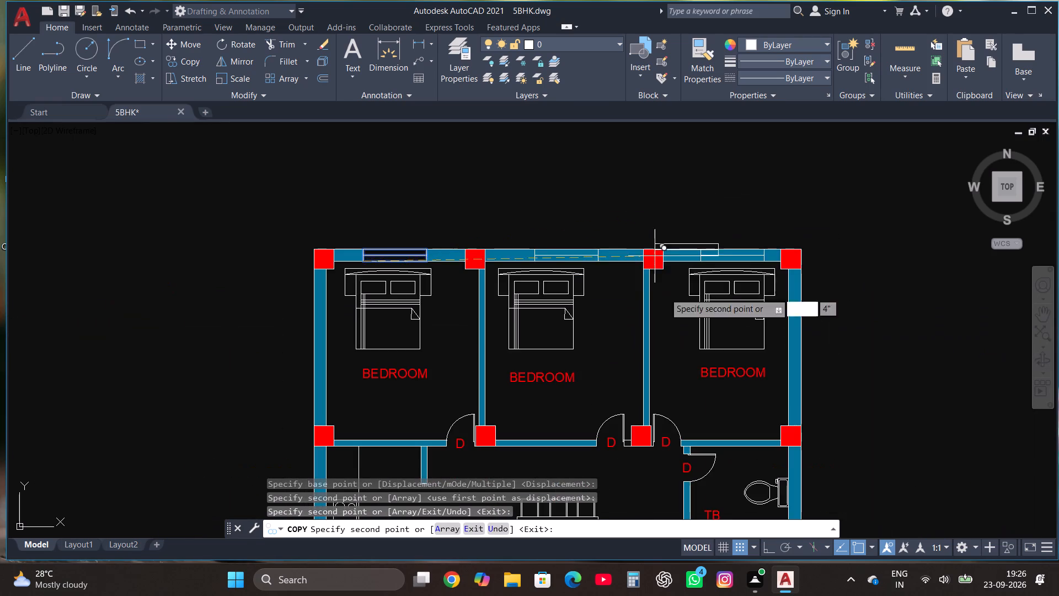
scroll(664, 235, down, 3)
scroll(598, 391, up, 4)
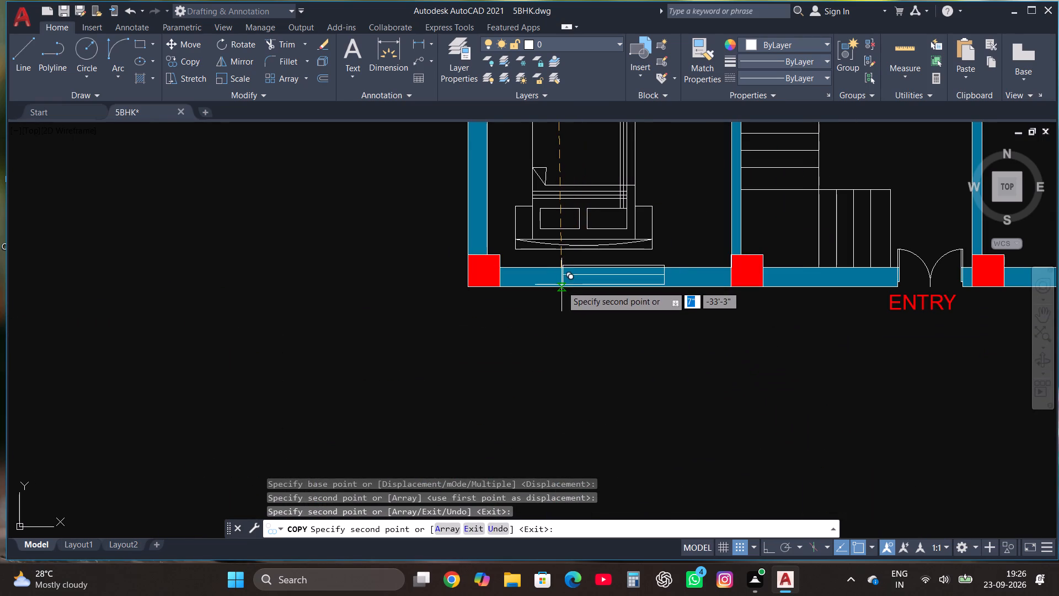
click(561, 286)
scroll(561, 288, down, 2)
scroll(799, 284, up, 2)
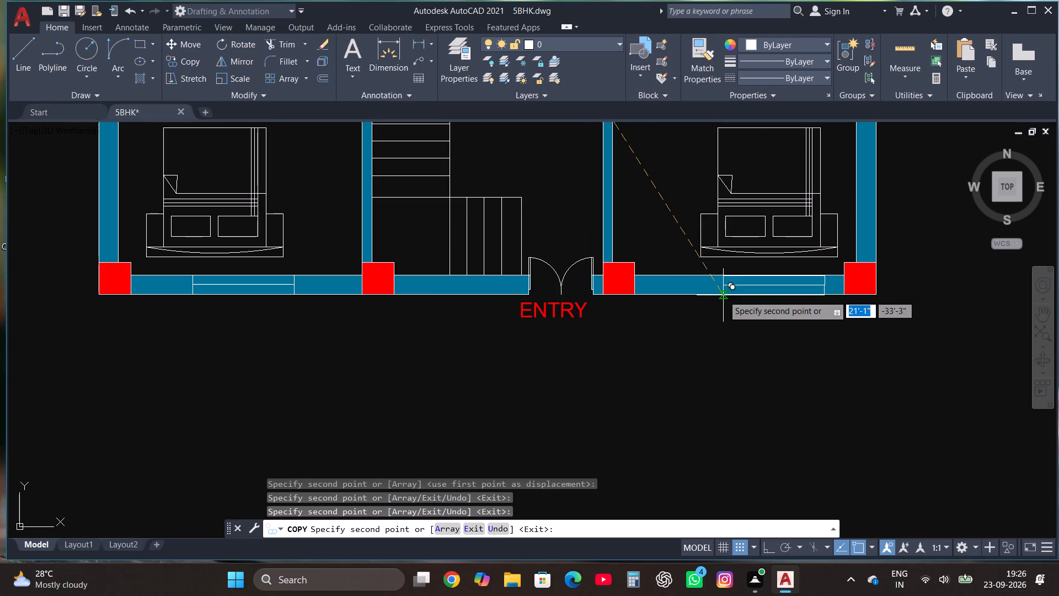
click(714, 294)
scroll(704, 363, down, 2)
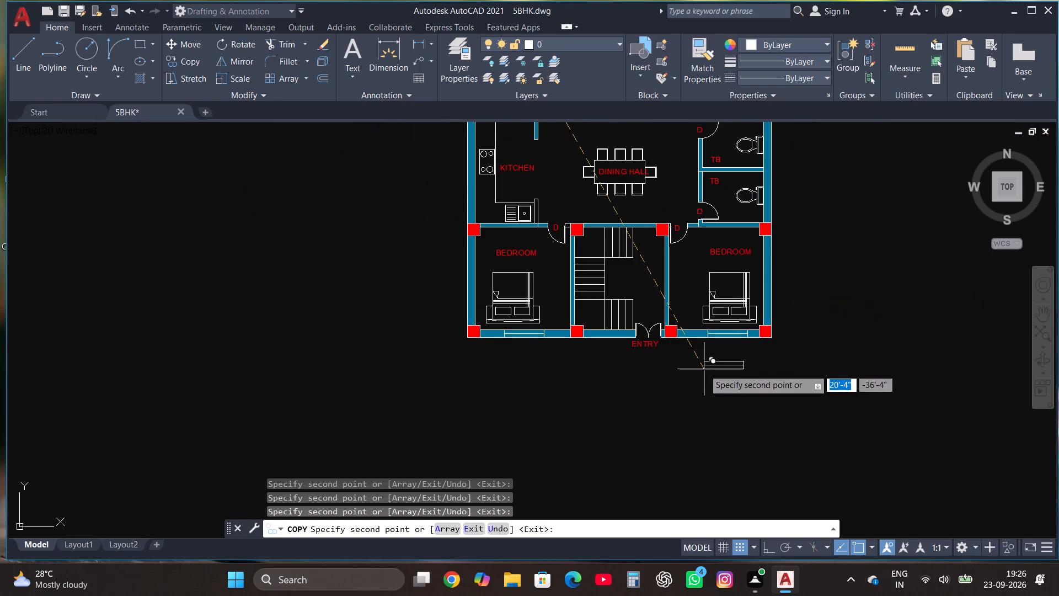
scroll(704, 369, down, 2)
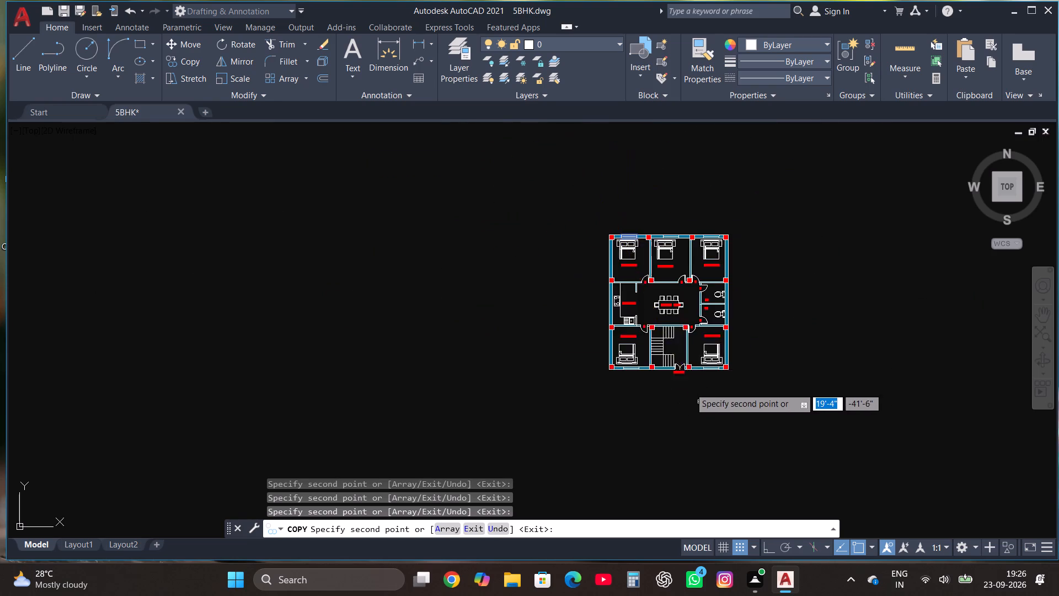
scroll(620, 301, up, 3)
key(Escape)
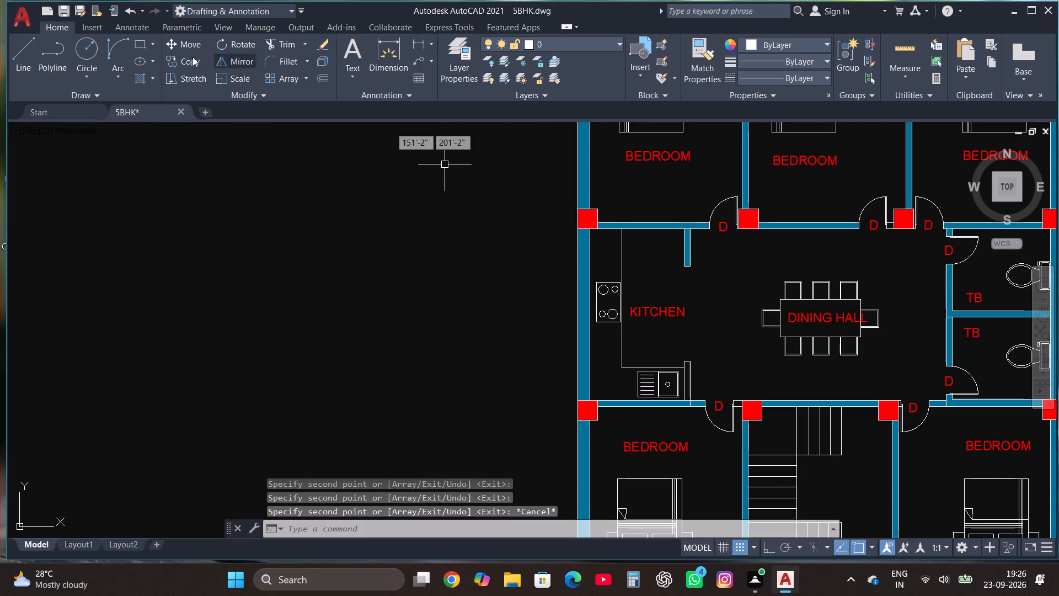
Draw a window rectangle about 9" wide across the west outer wall beside the kitchen stove.
click(141, 44)
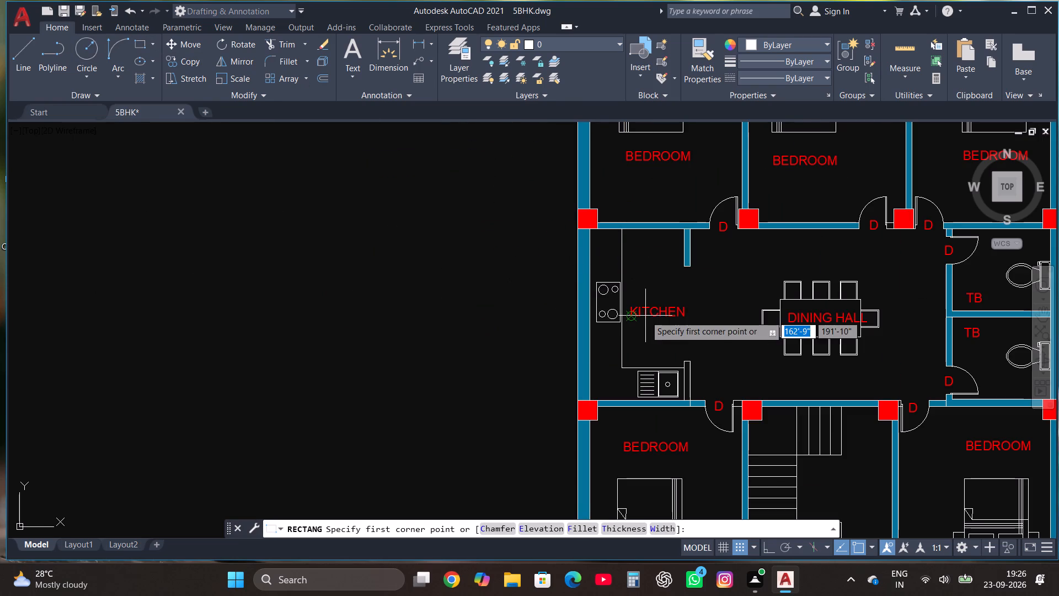
click(579, 283)
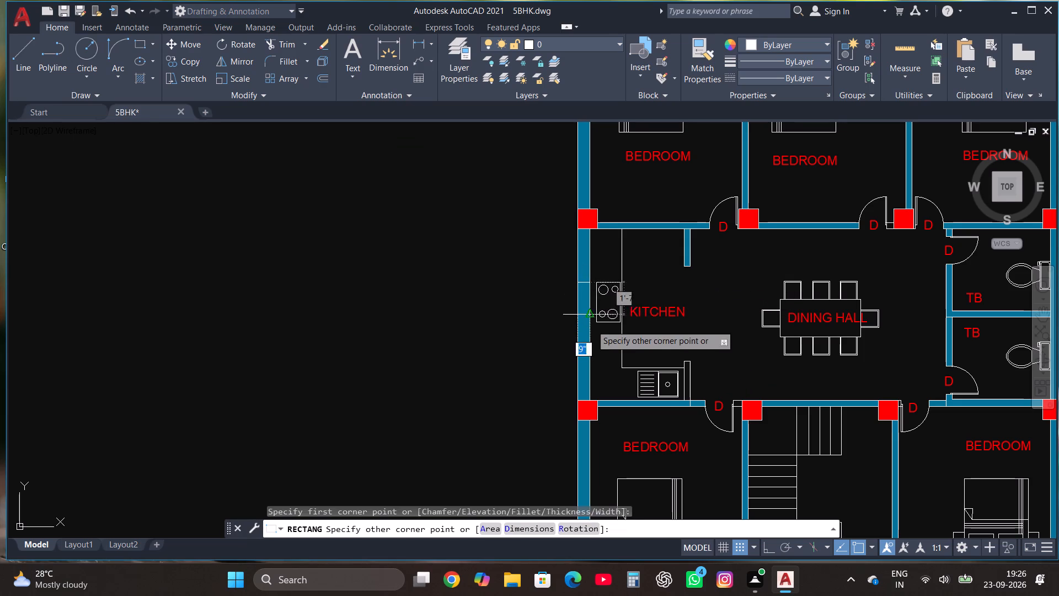
click(589, 333)
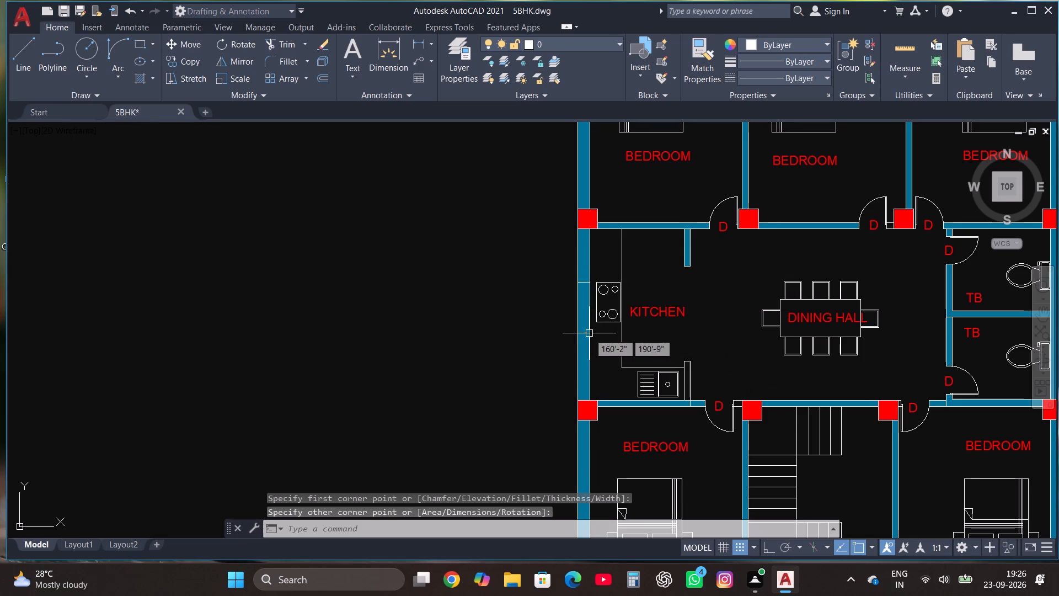
Draw a vertical centre line through the kitchen window rectangle in the west outer wall.
click(28, 44)
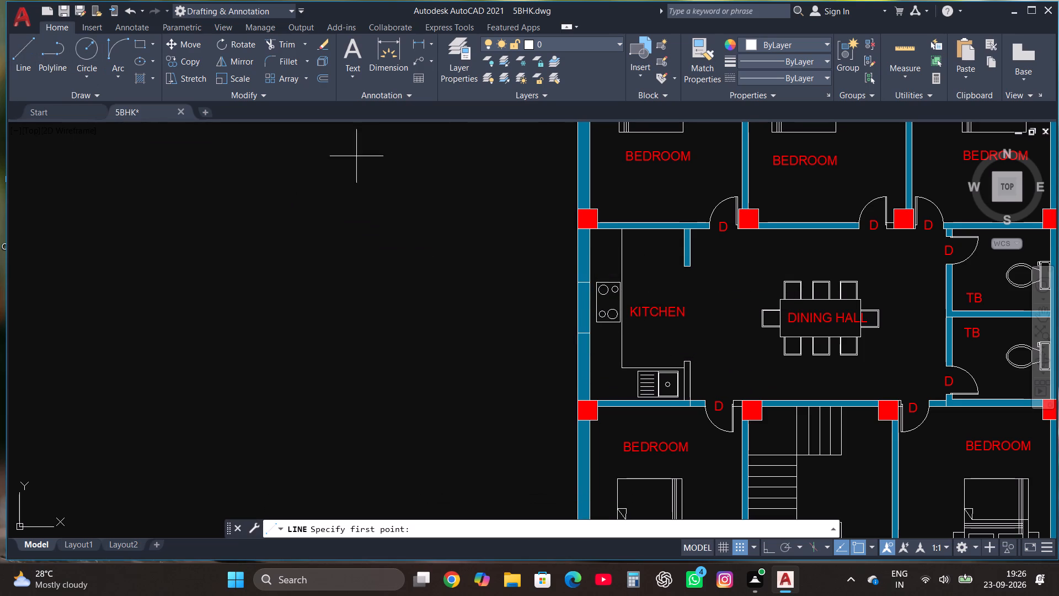
scroll(653, 294, up, 1)
click(539, 277)
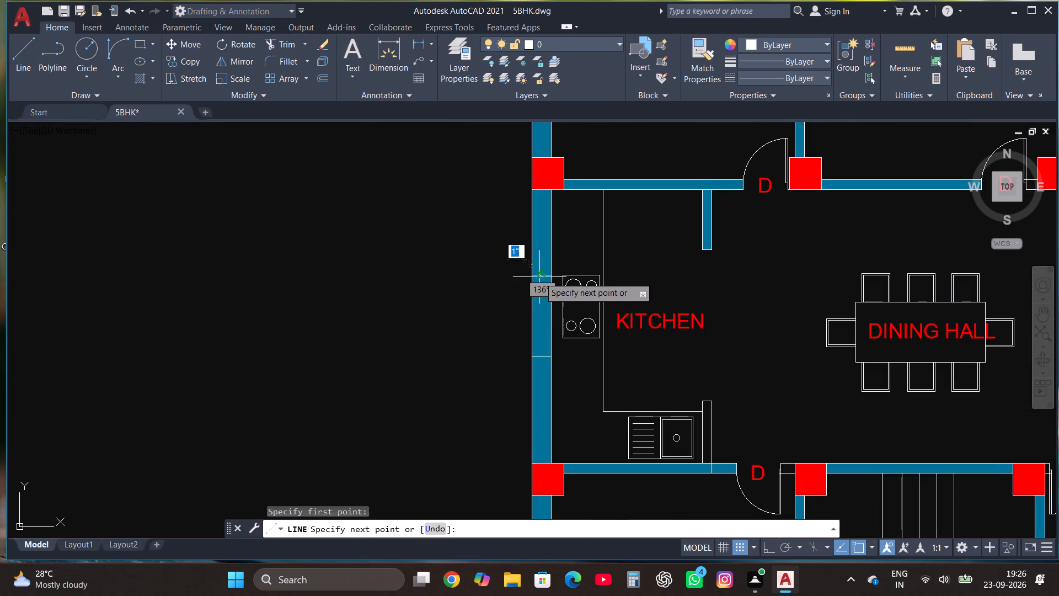
click(542, 359)
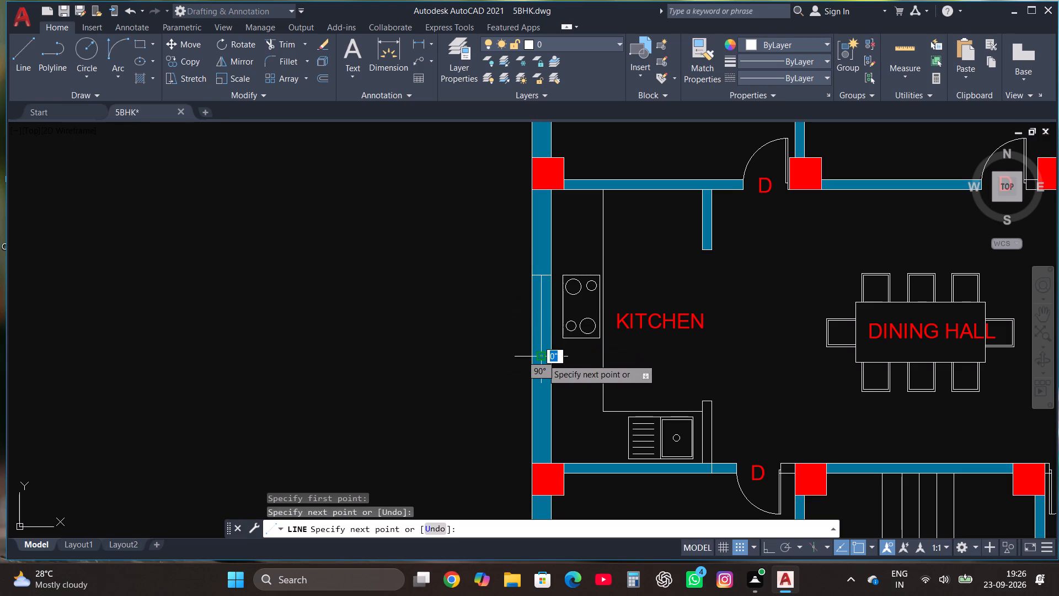
key(Escape)
Copy the kitchen window rectangle and centre line in multiple mode into the east outer wall of both TB rooms.
scroll(487, 398, down, 3)
scroll(487, 398, up, 3)
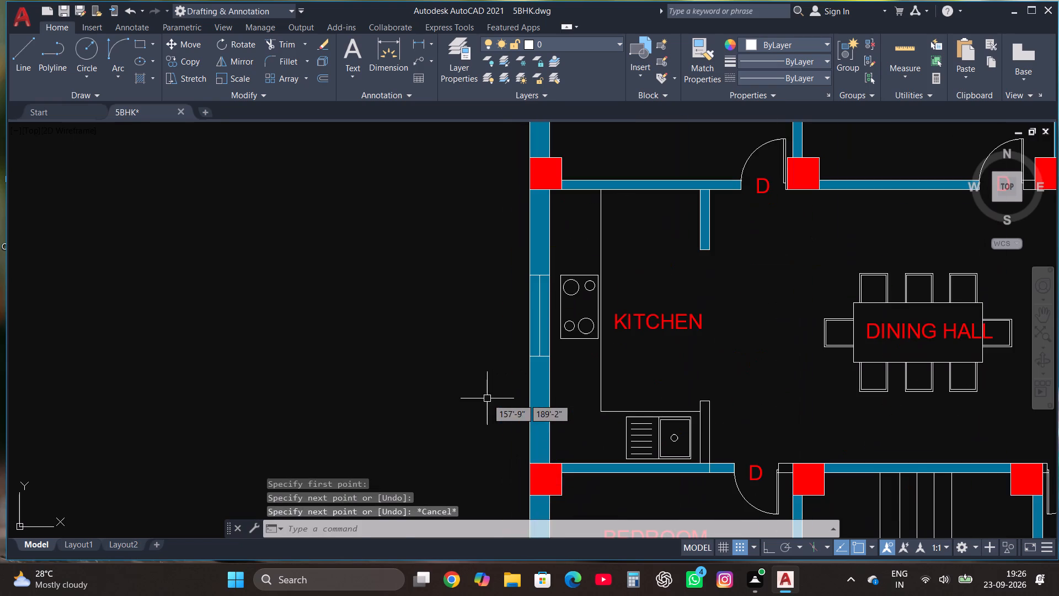
click(487, 398)
click(551, 241)
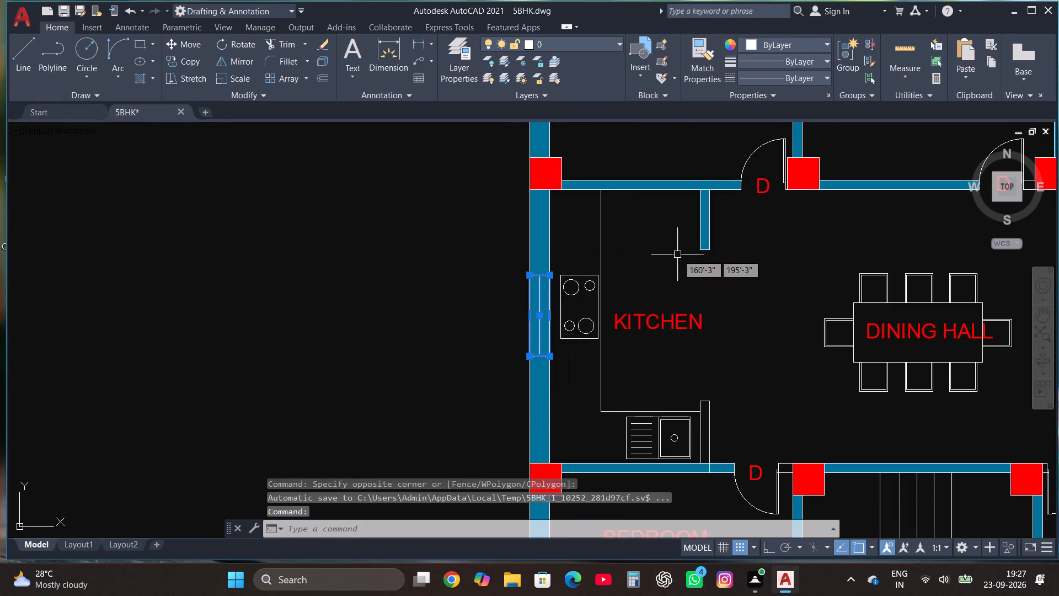
click(184, 63)
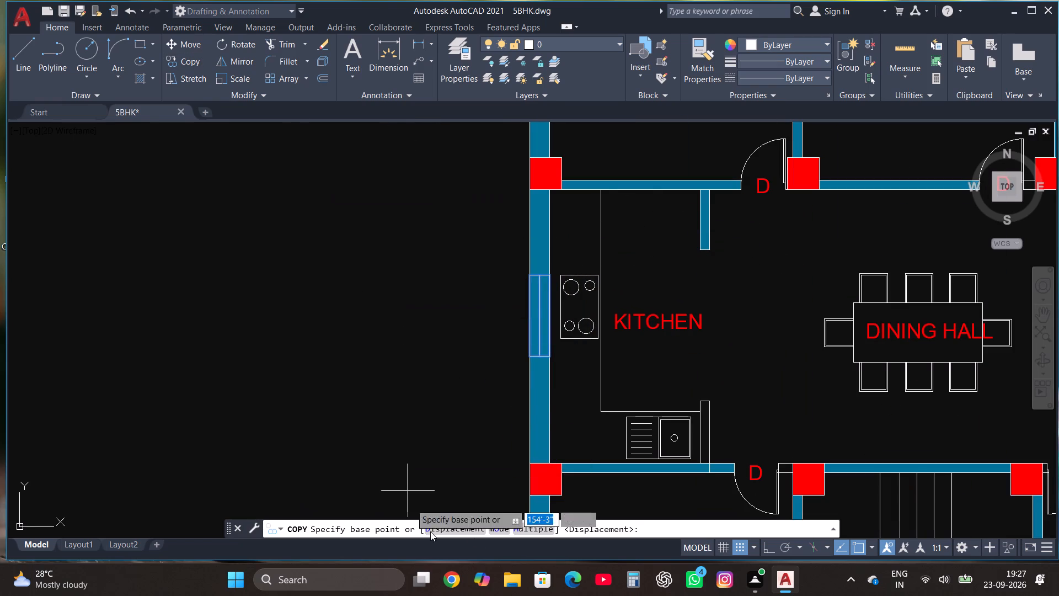
click(523, 529)
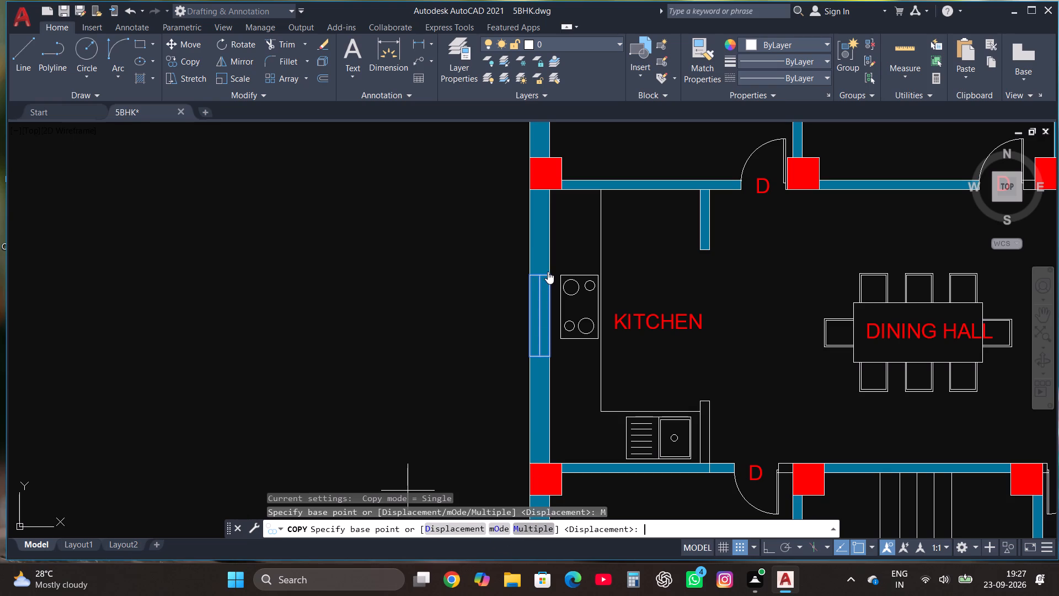
click(522, 525)
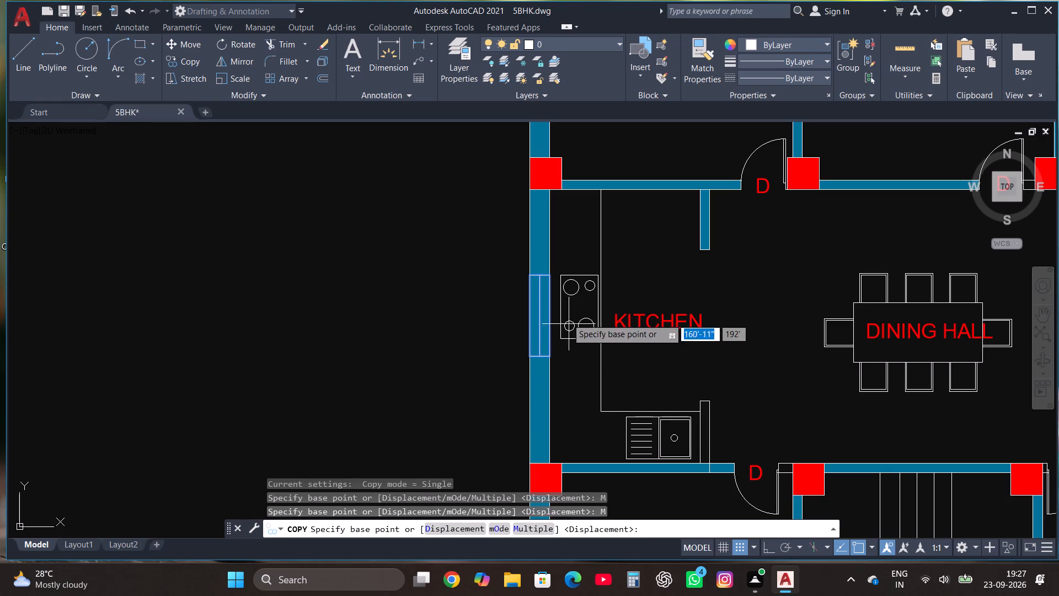
click(552, 275)
scroll(552, 301, down, 1)
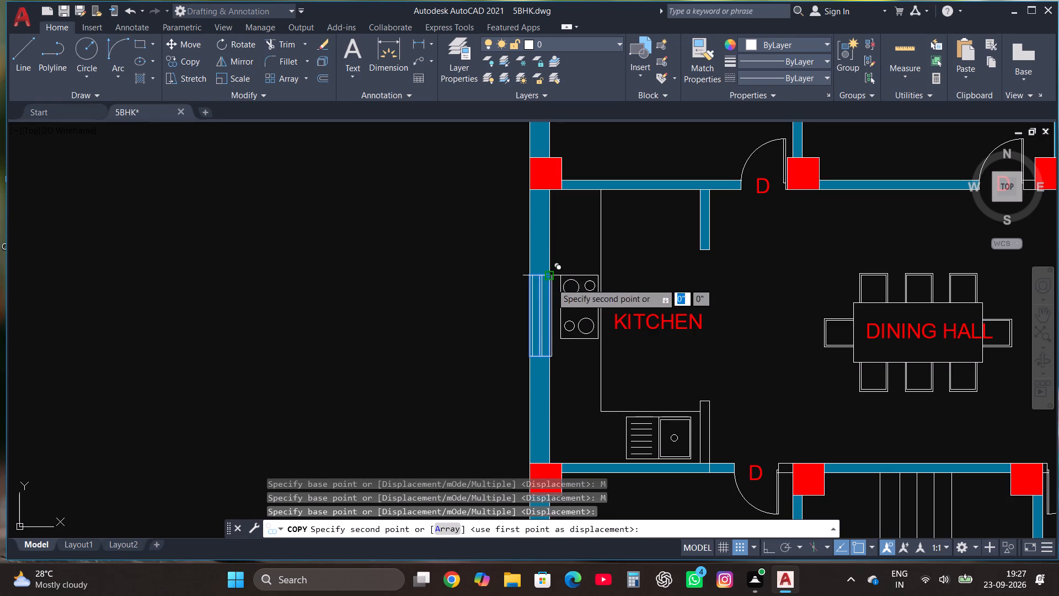
scroll(552, 298, down, 2)
scroll(735, 308, up, 3)
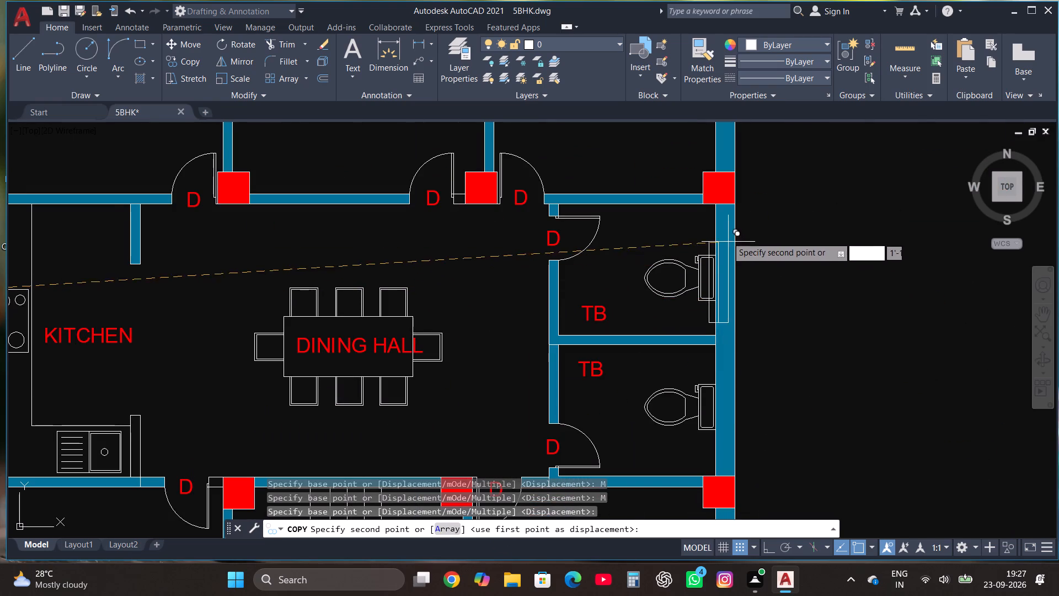
click(734, 235)
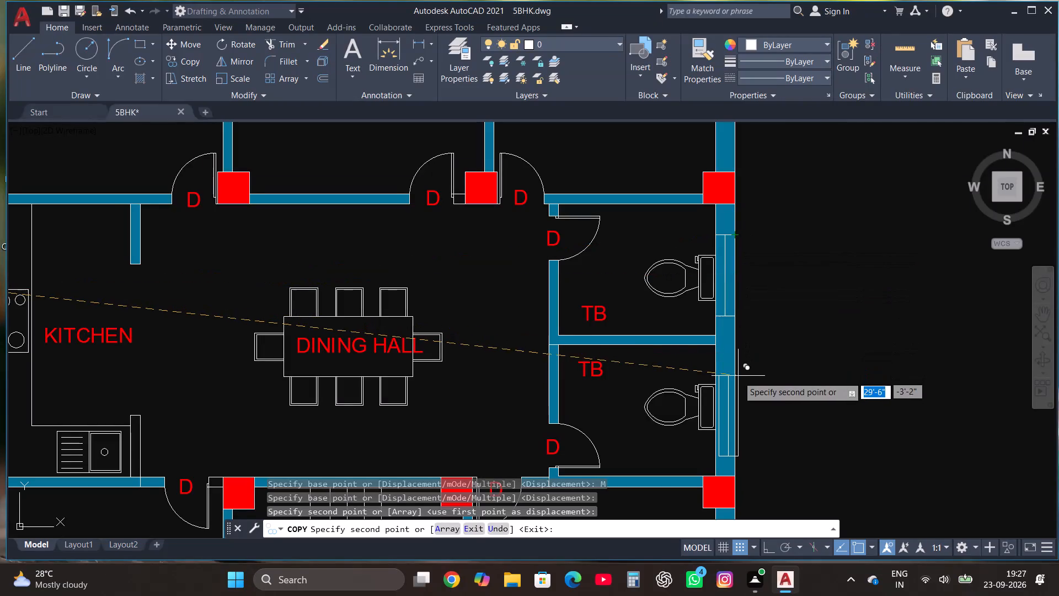
click(734, 369)
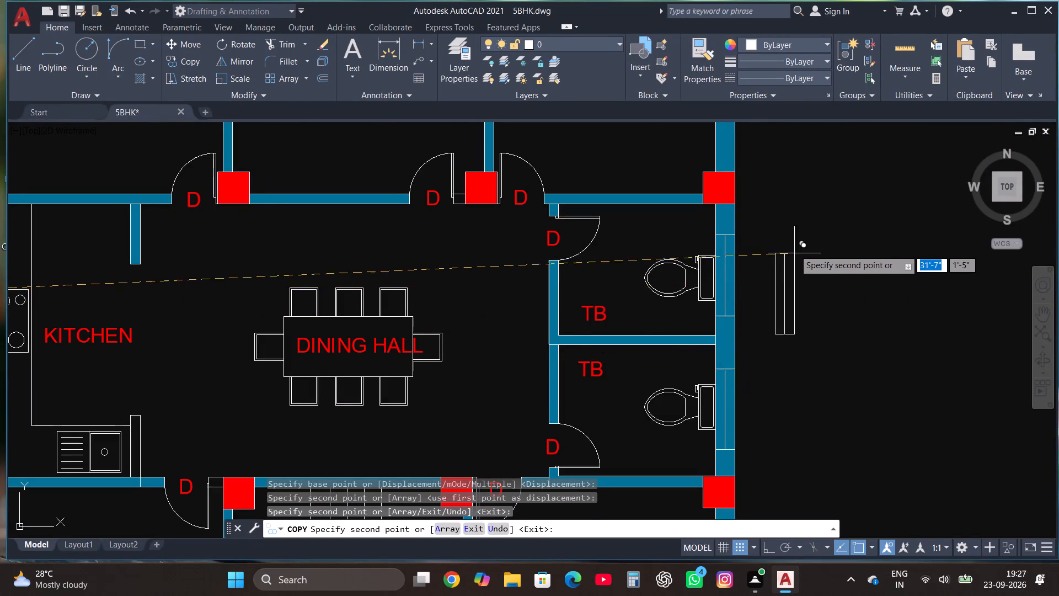
scroll(794, 249, down, 2)
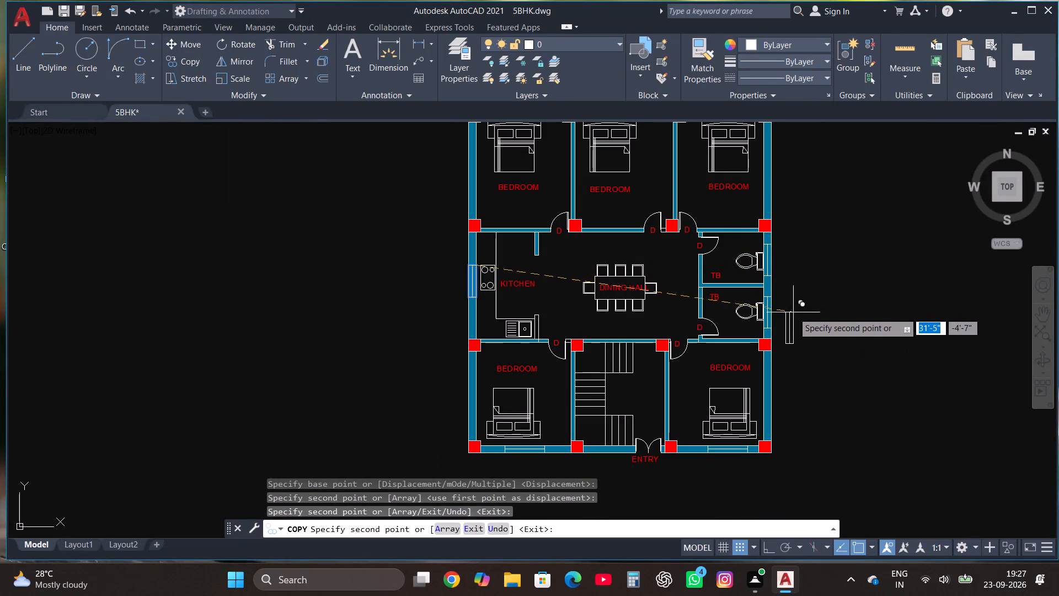
key(Escape)
Trim the wall hatch out of both halves of the north middle and northeast bedroom windows.
scroll(783, 395, down, 1)
scroll(673, 176, up, 2)
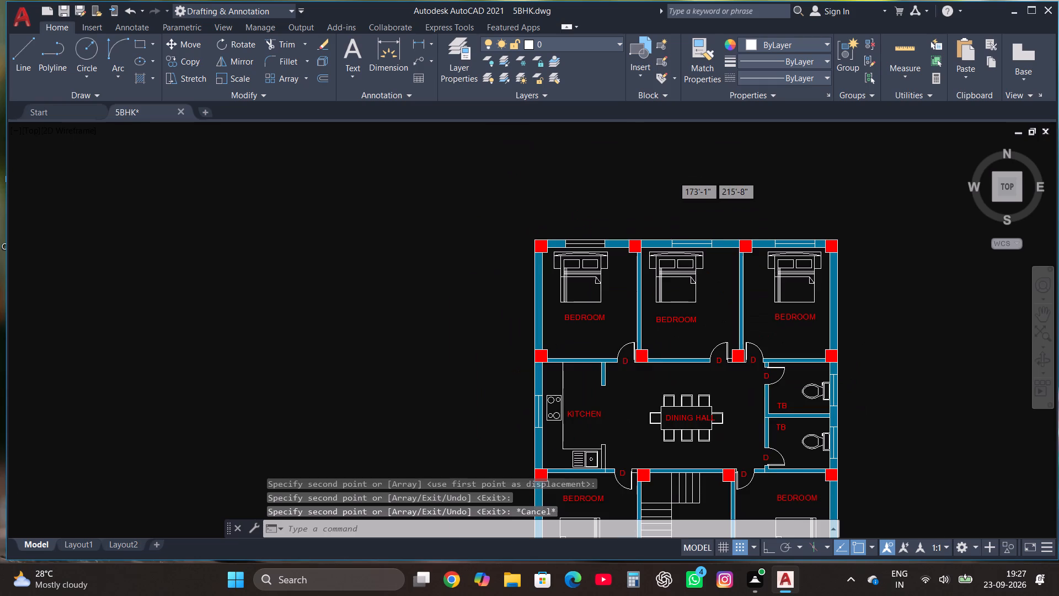
scroll(534, 342, up, 1)
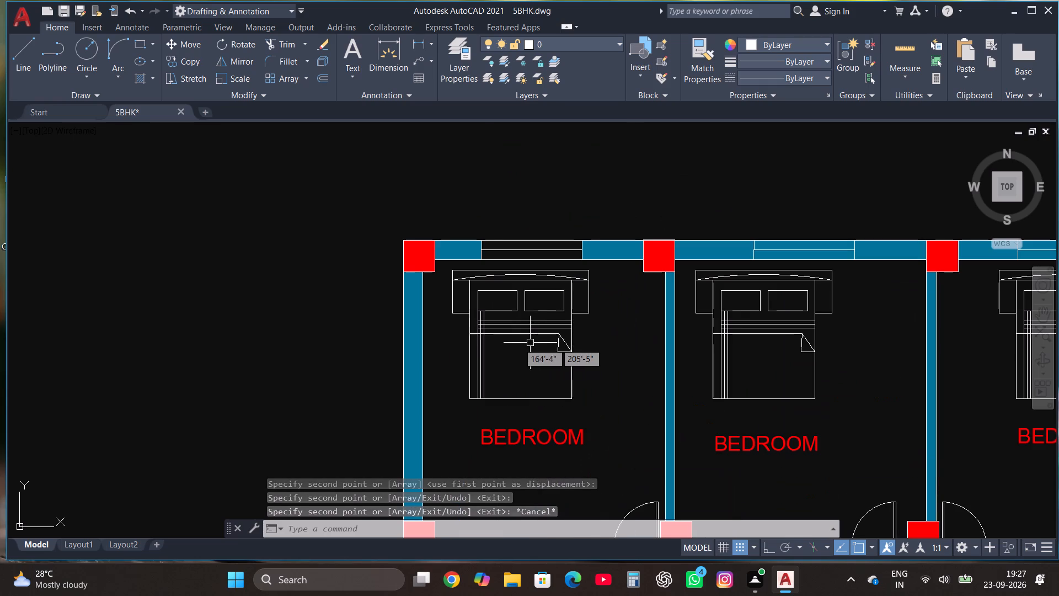
click(282, 47)
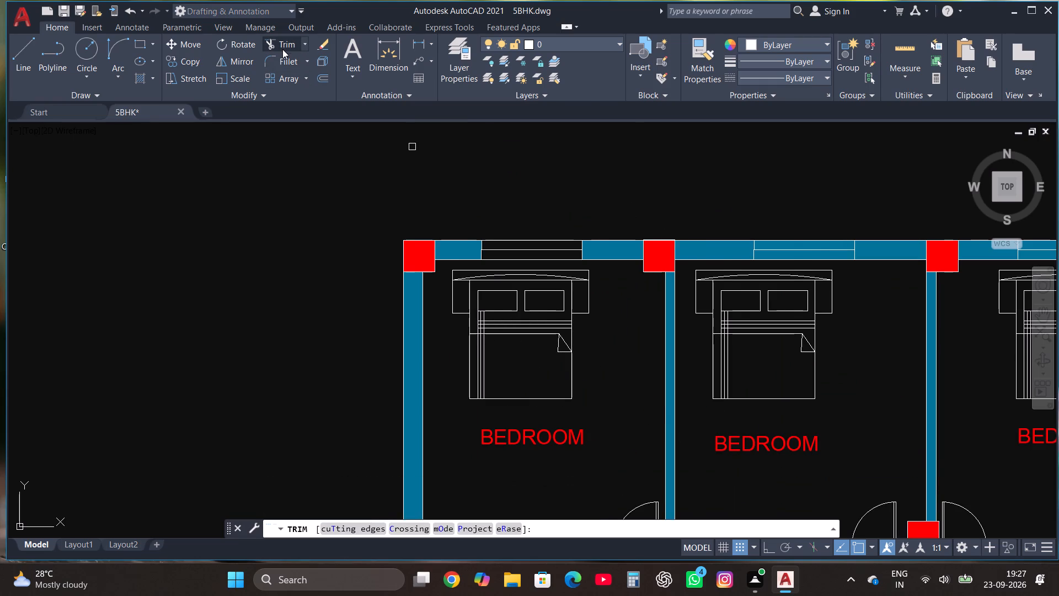
scroll(263, 239, down, 1)
scroll(642, 232, up, 2)
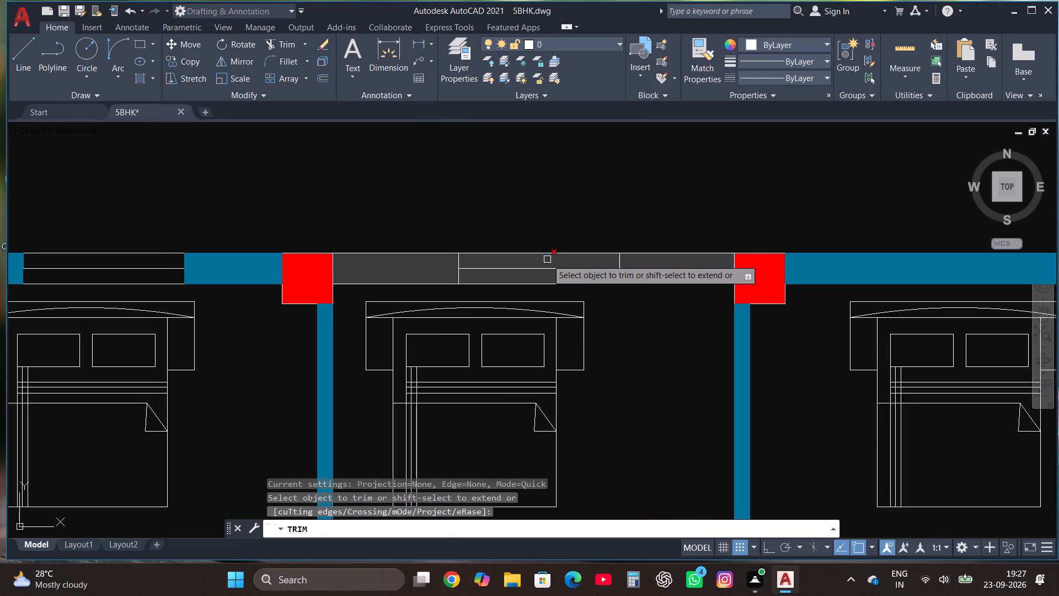
click(540, 260)
key(ctrl+z)
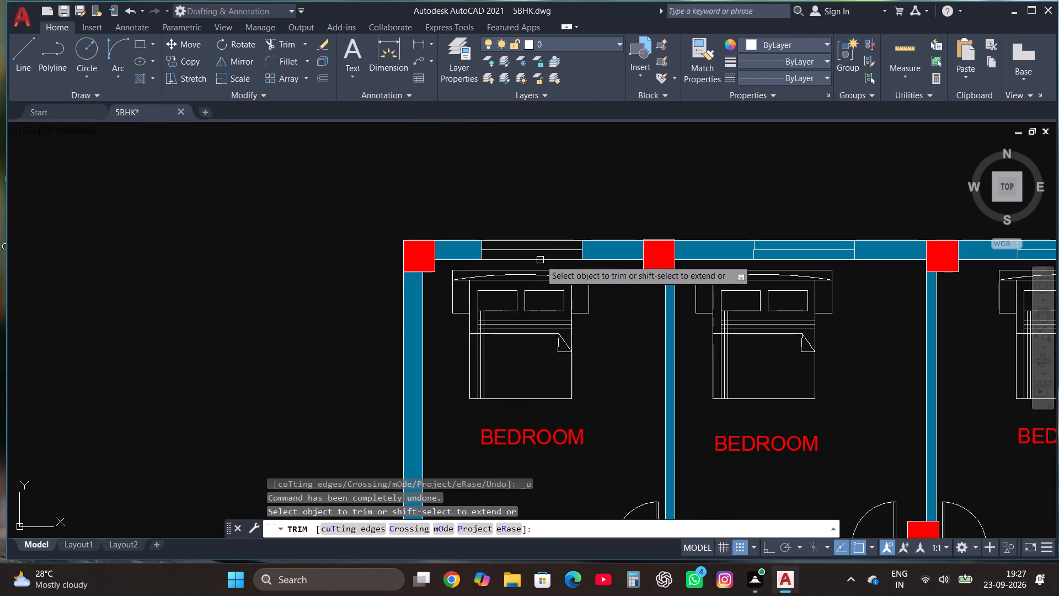
scroll(189, 359, down, 3)
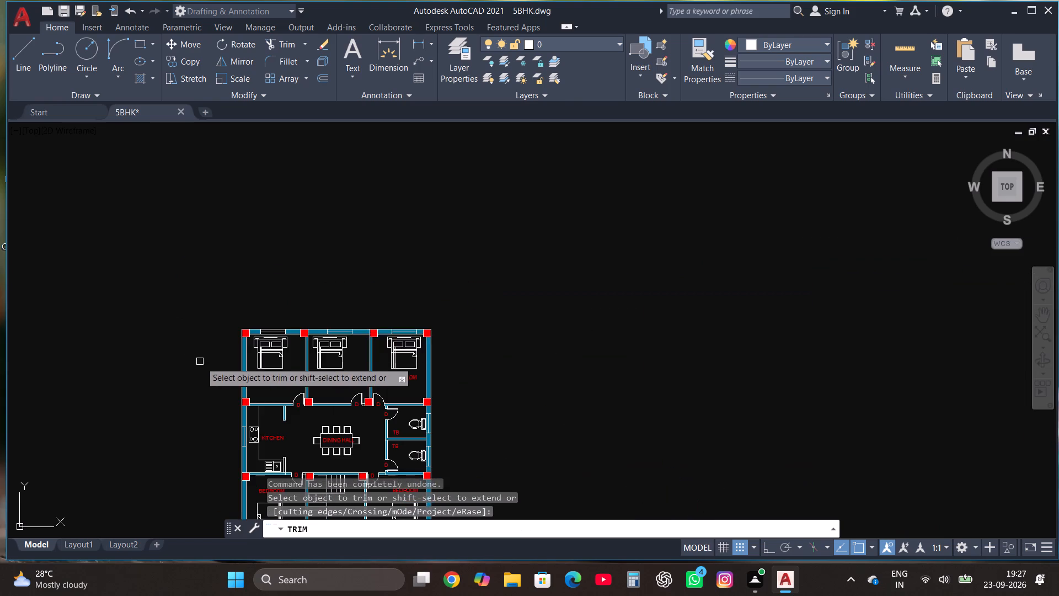
scroll(374, 285, up, 3)
scroll(342, 336, down, 1)
scroll(271, 406, up, 2)
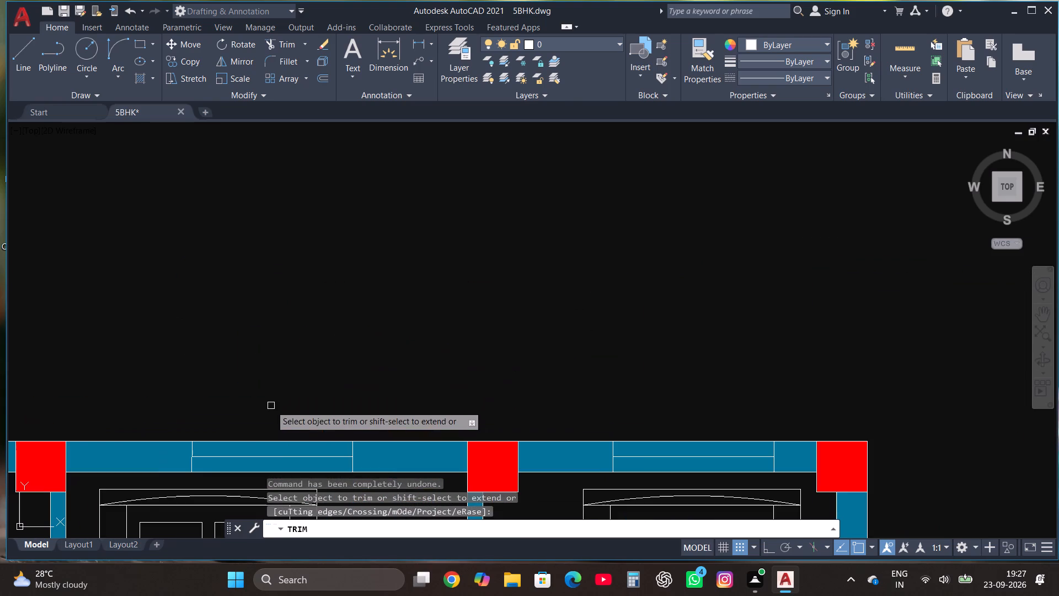
click(273, 450)
scroll(287, 355, down, 2)
scroll(287, 354, up, 2)
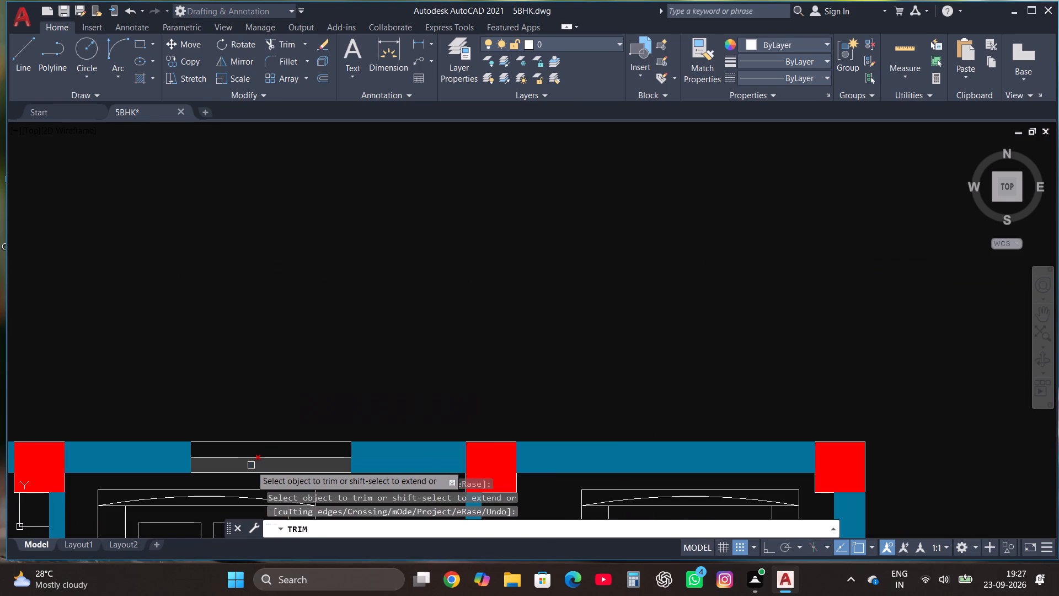
click(251, 466)
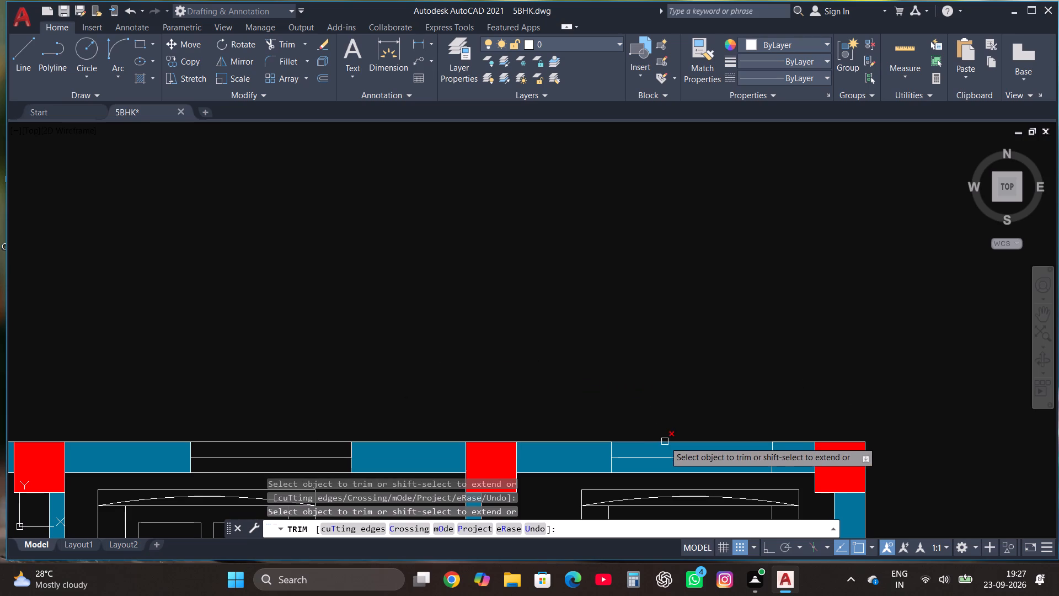
click(670, 449)
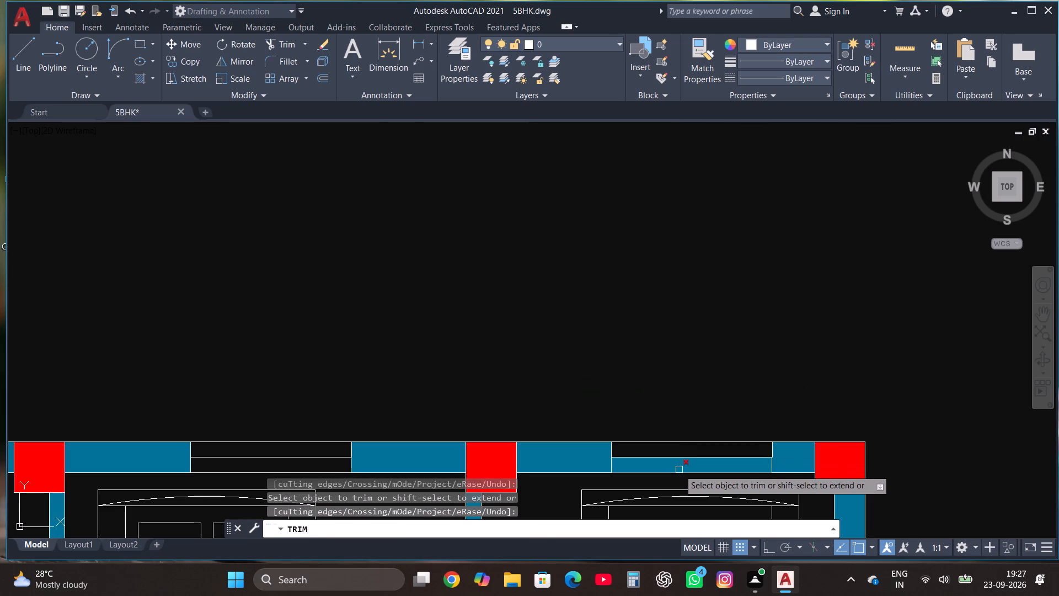
click(679, 466)
Trim the wall hatch out of both halves of the two TB windows in the east wall.
scroll(700, 338, down, 3)
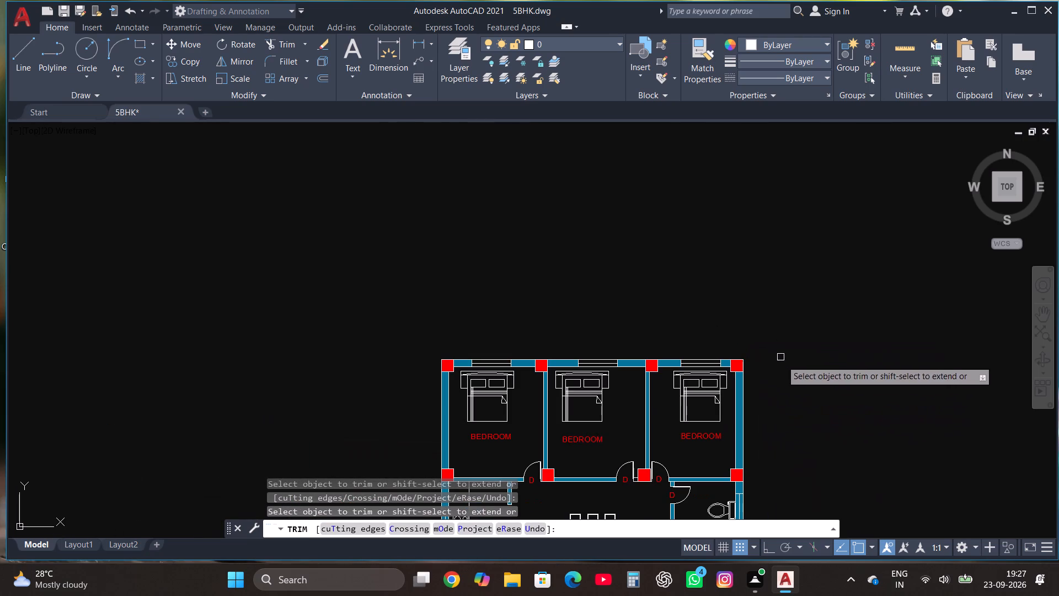
scroll(787, 297, down, 1)
scroll(794, 423, up, 4)
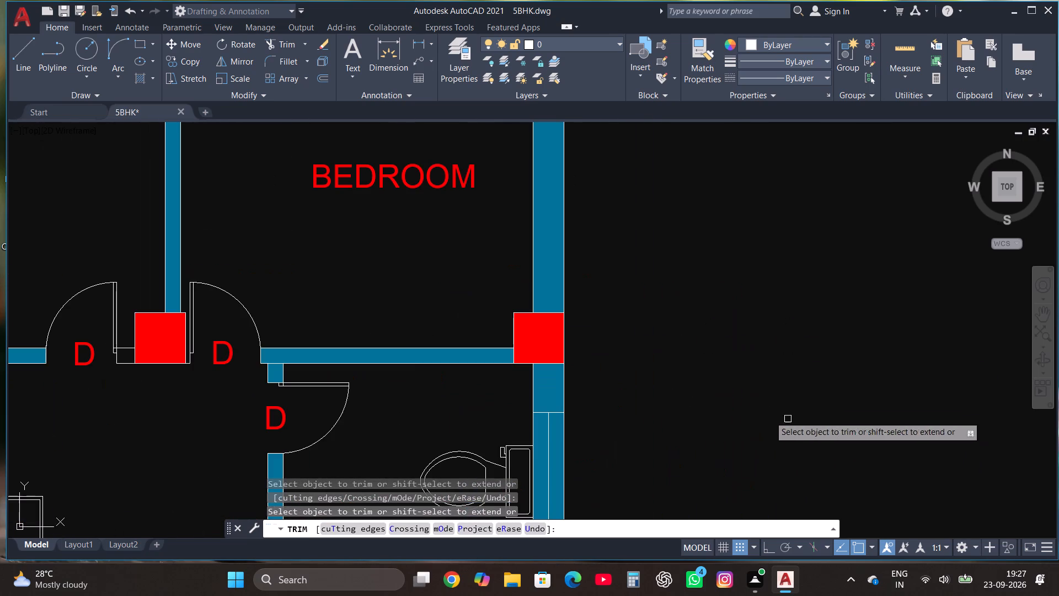
click(558, 465)
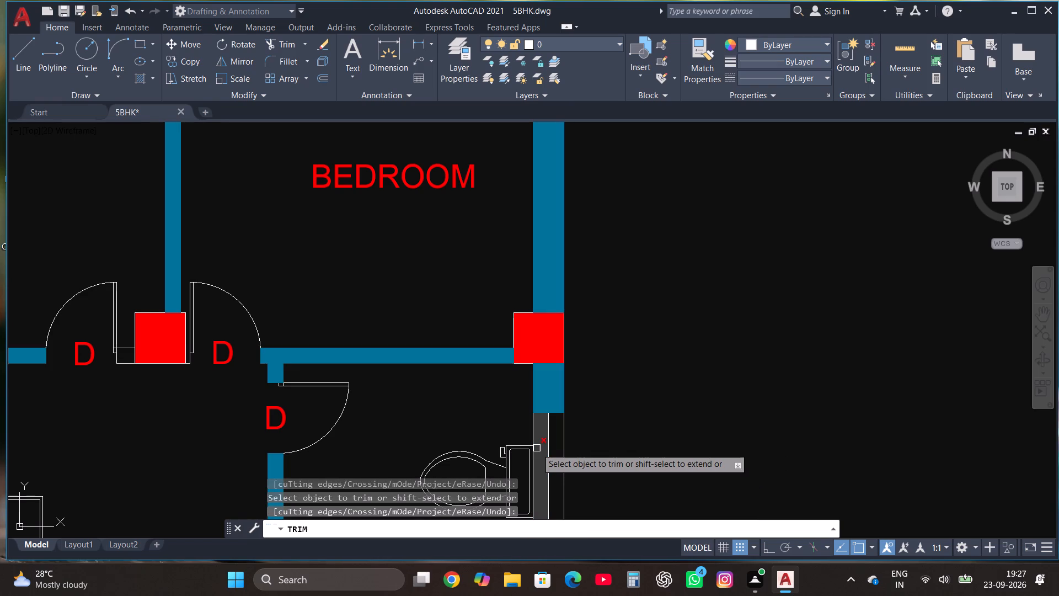
click(538, 448)
scroll(695, 280, down, 4)
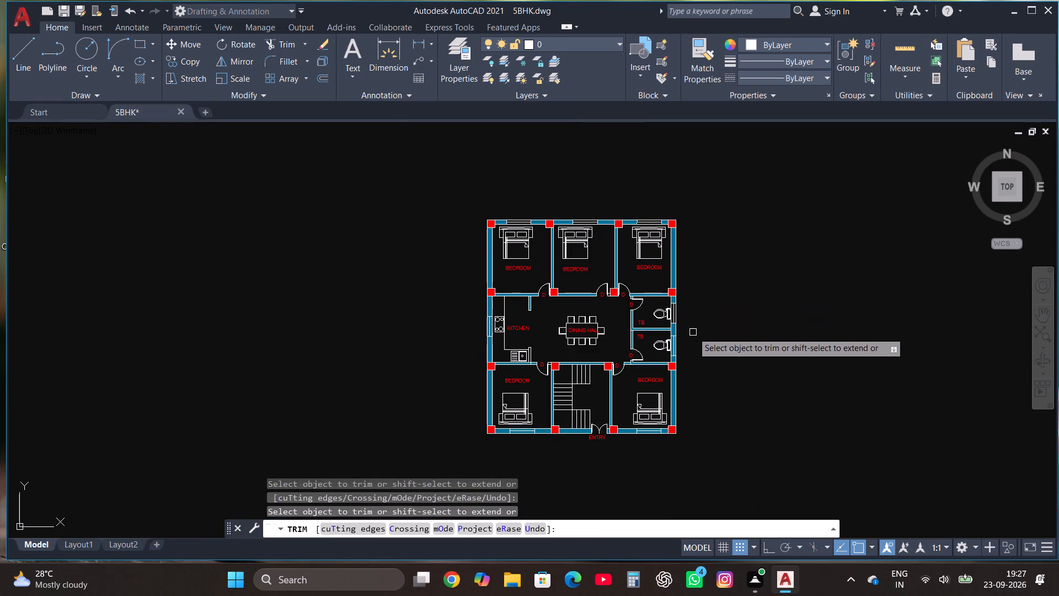
scroll(691, 342, up, 4)
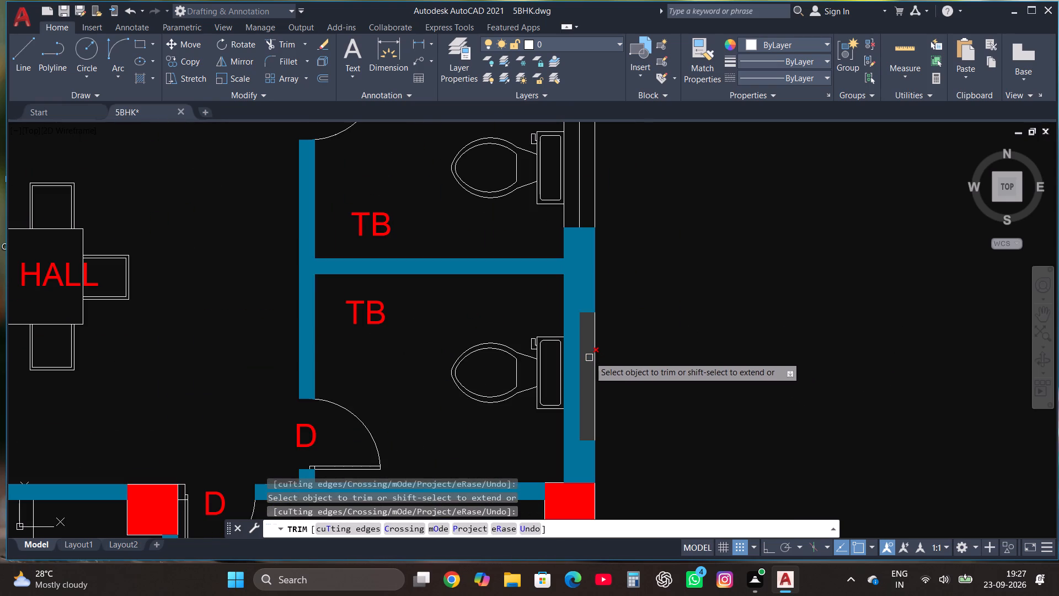
click(589, 356)
click(571, 348)
Trim the wall hatch out of both halves of the southeast and southwest bedroom windows in the south wall.
scroll(724, 233, down, 3)
scroll(670, 418, up, 3)
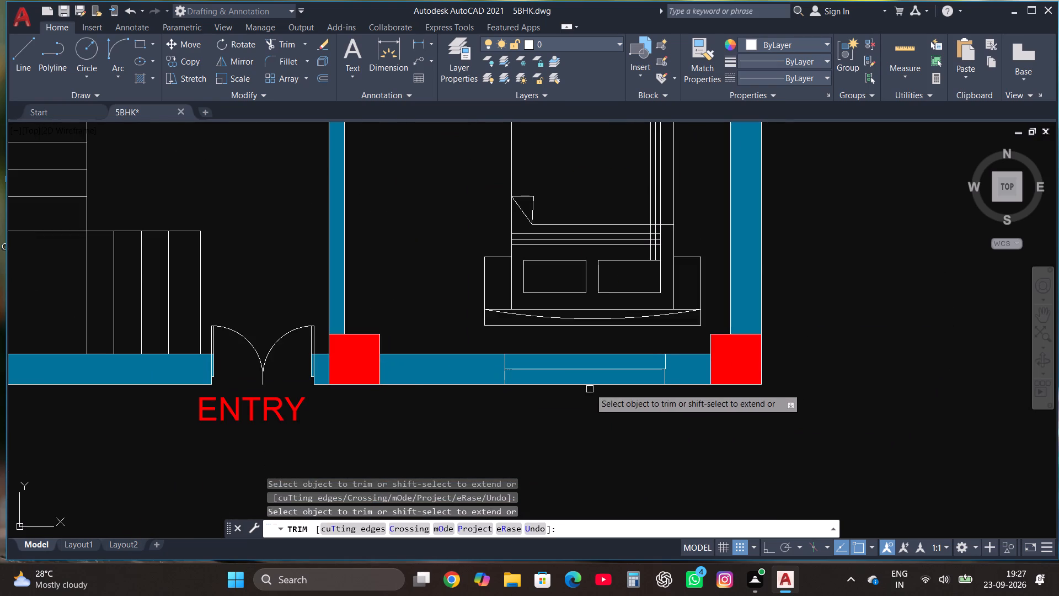
click(579, 380)
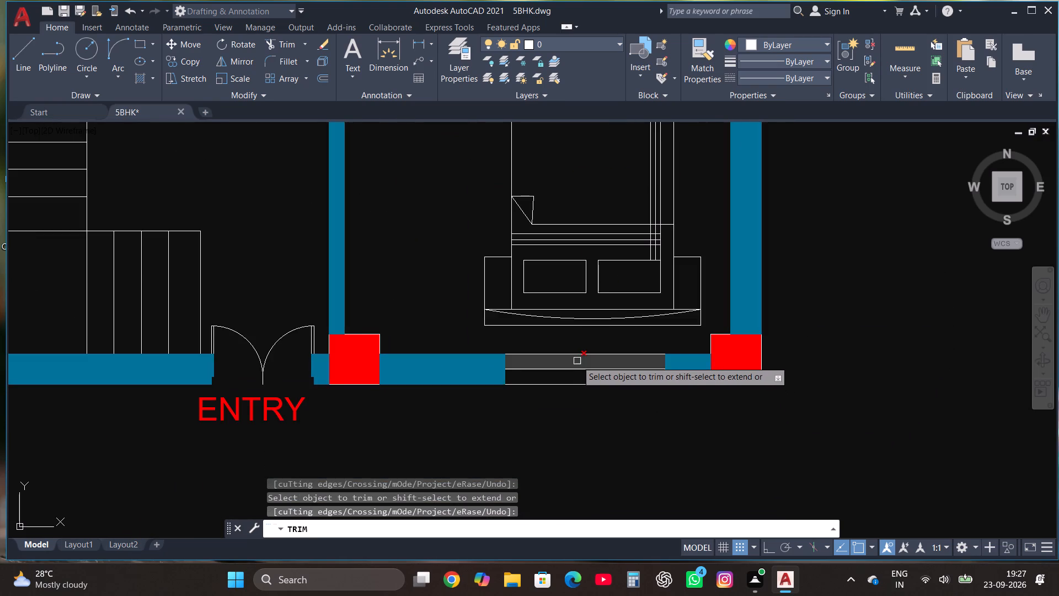
click(577, 361)
scroll(579, 369, down, 3)
scroll(393, 374, up, 1)
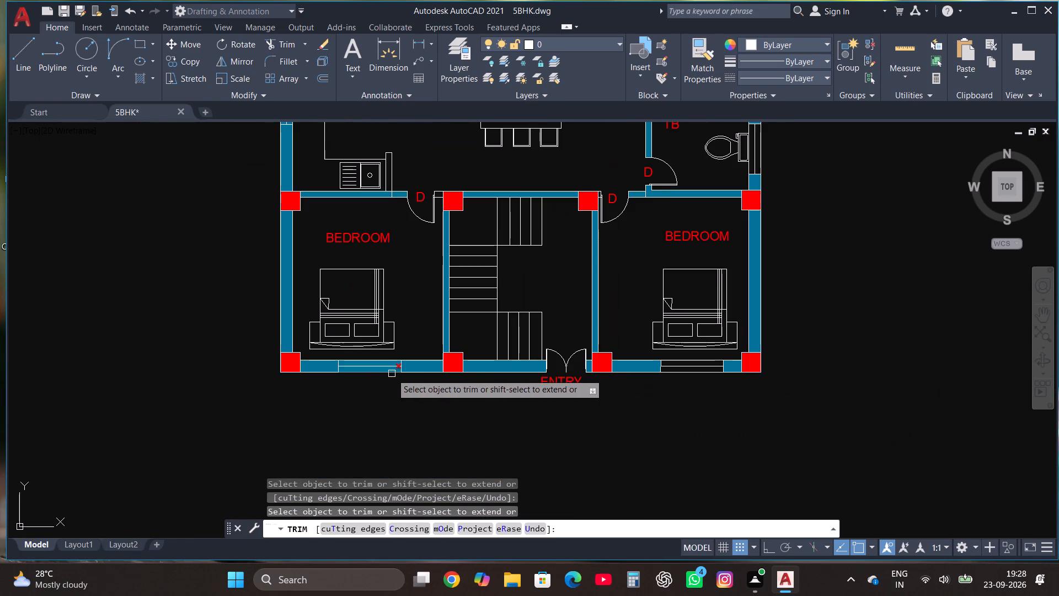
scroll(345, 389, up, 2)
click(381, 342)
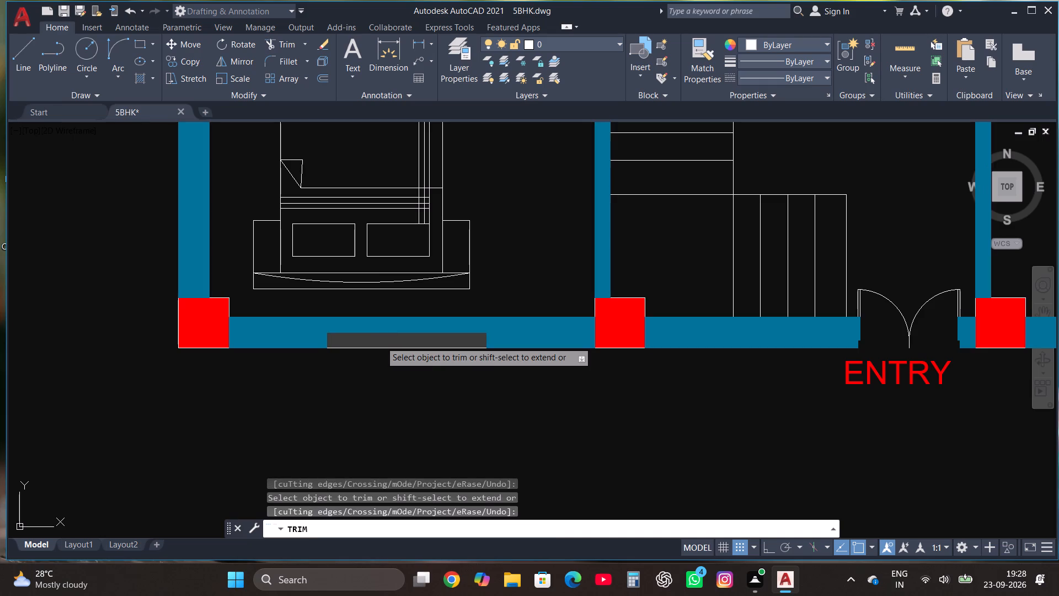
click(390, 325)
Trim the wall hatch out of both halves of the kitchen window in the west wall.
scroll(395, 376, down, 4)
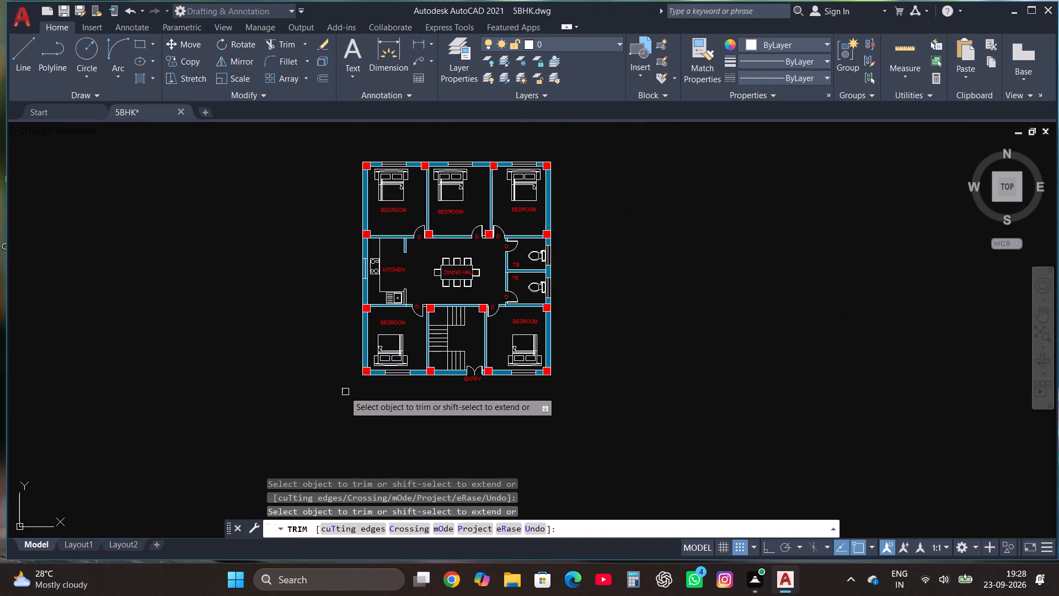
scroll(334, 229, up, 2)
scroll(381, 314, up, 3)
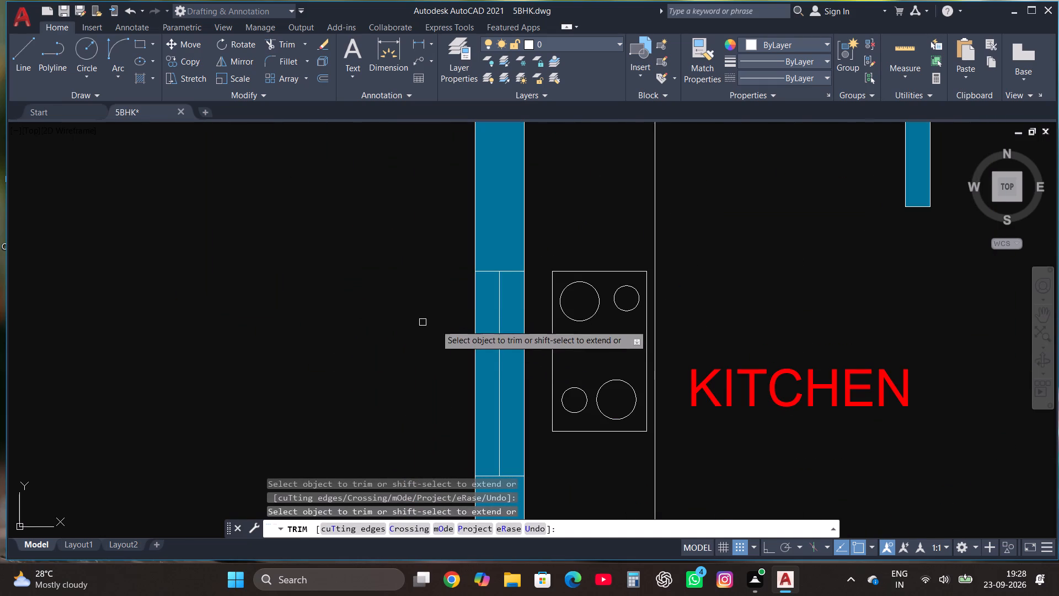
click(492, 365)
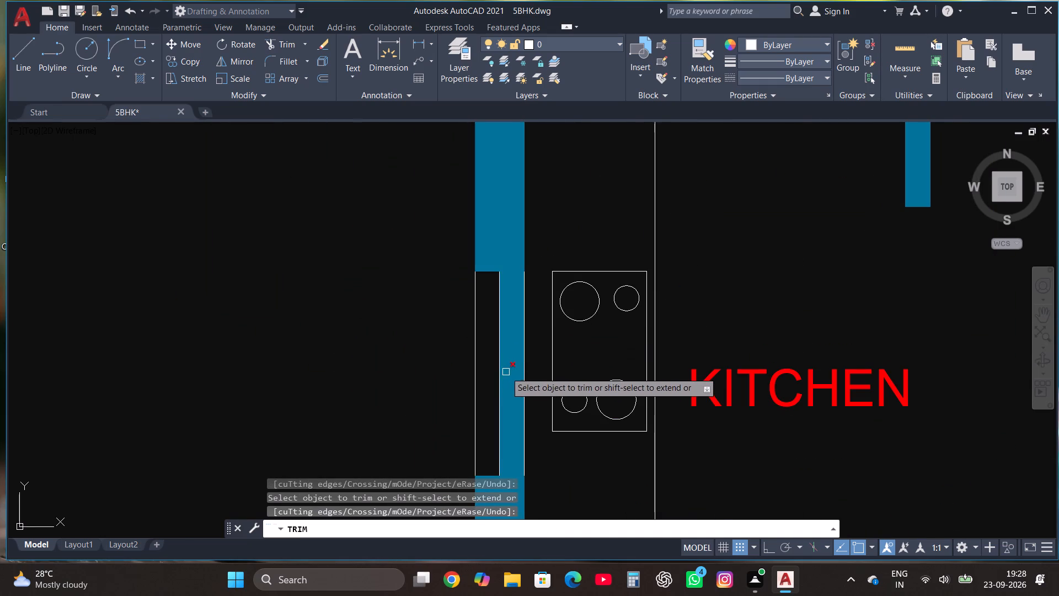
click(510, 375)
scroll(411, 377, down, 6)
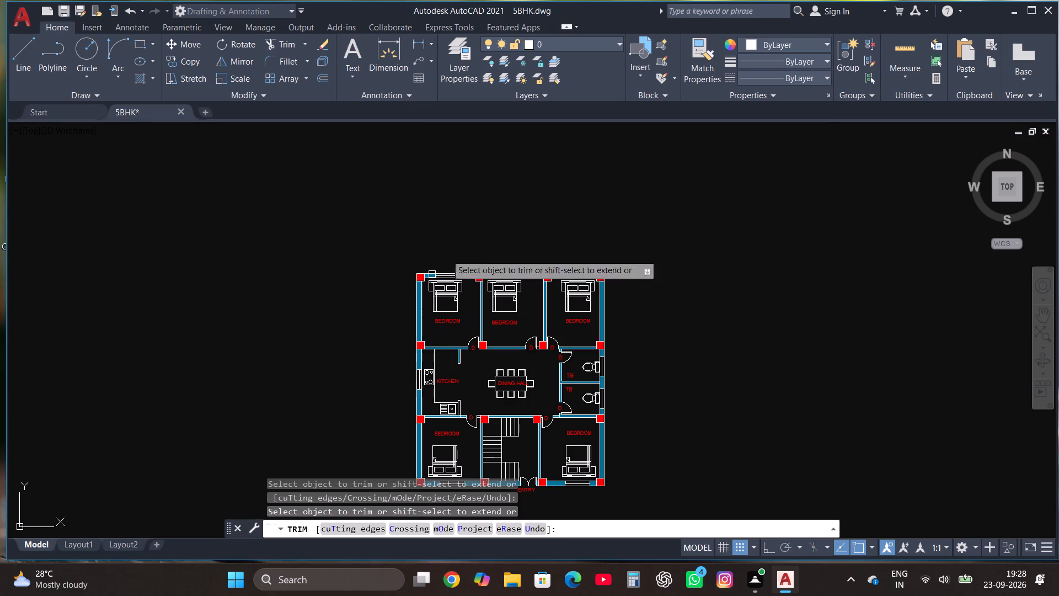
key(Escape)
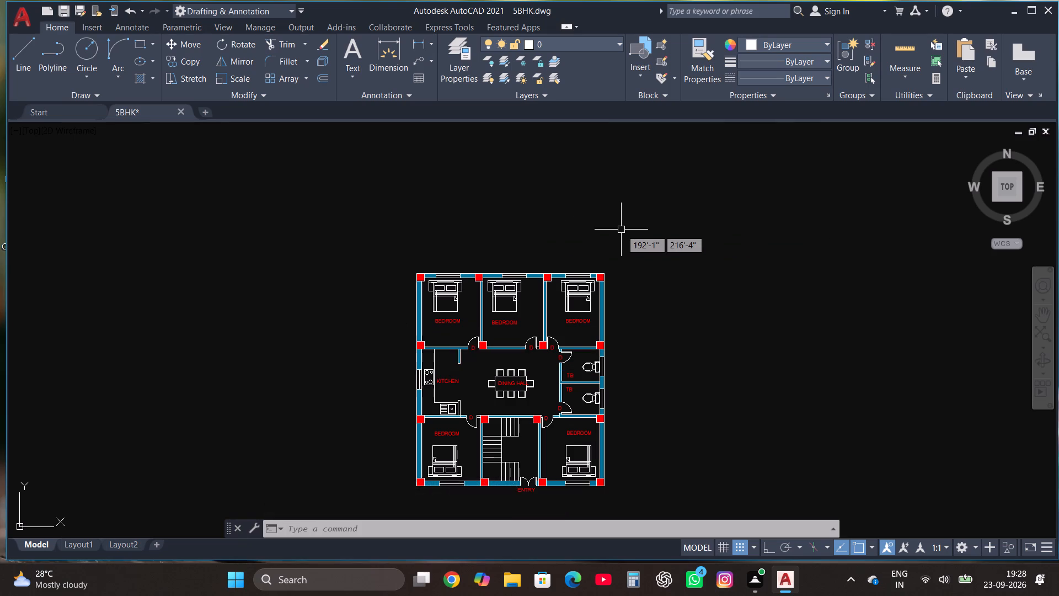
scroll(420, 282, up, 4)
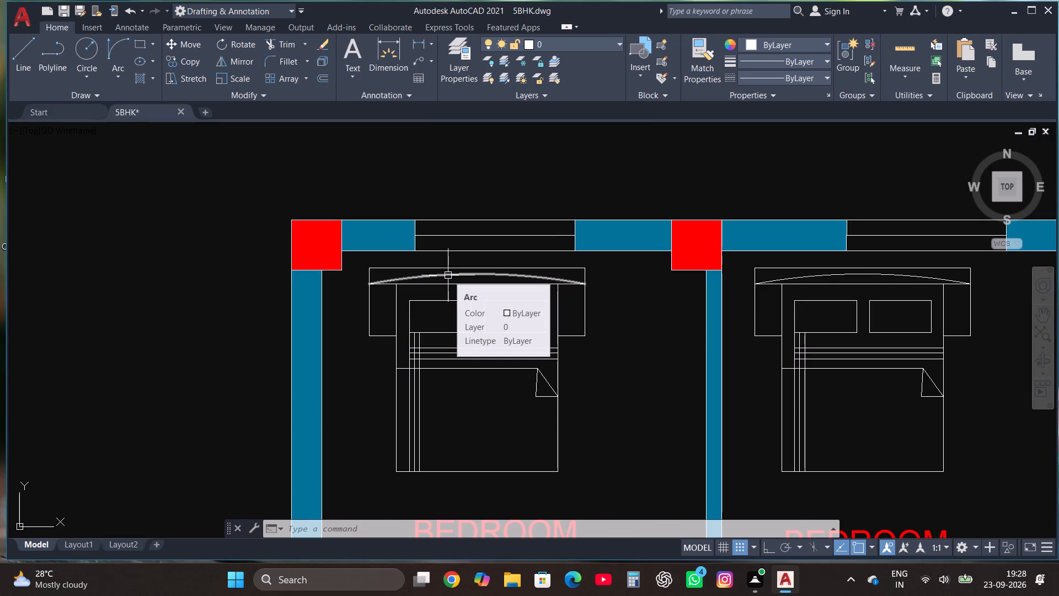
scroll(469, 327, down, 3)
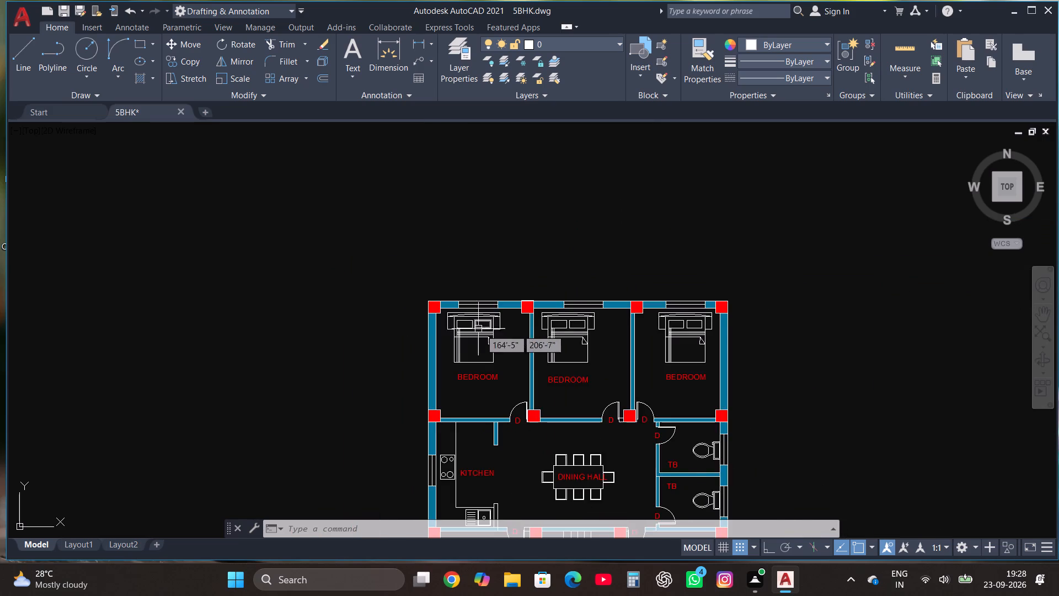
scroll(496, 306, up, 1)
Create a new layer named DIM and set its colour to index 130.
click(454, 45)
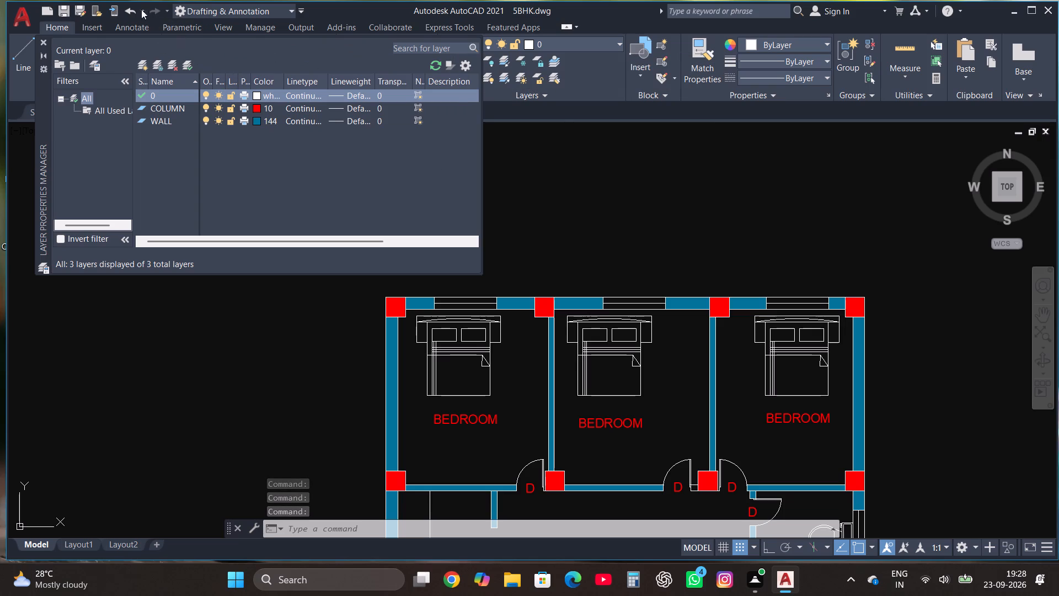
click(141, 65)
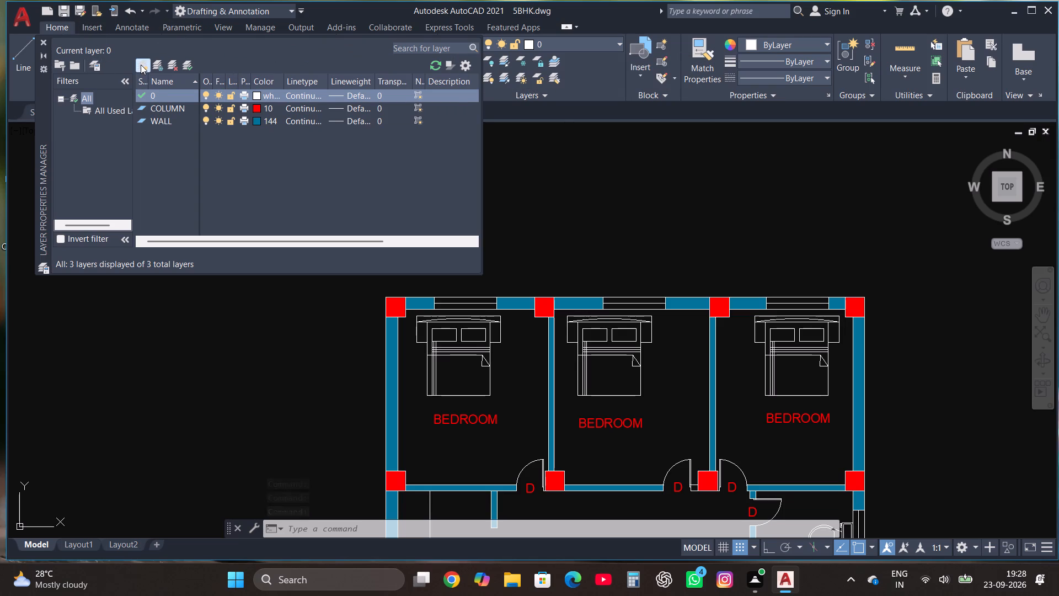
text(TEXT)
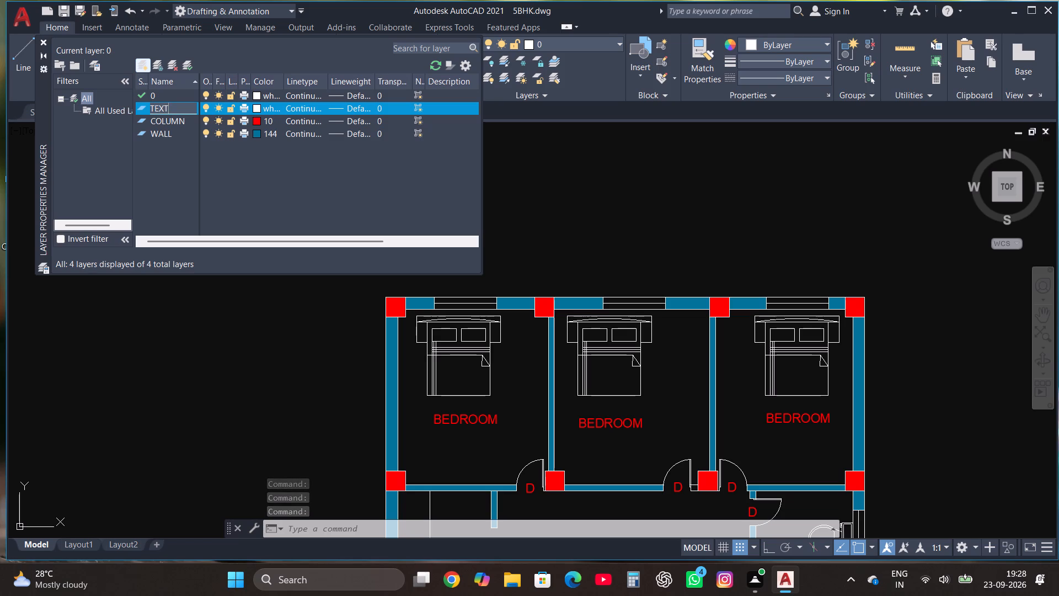
key(BackSpace)
key(BackSpace)
key(BackSpace)
key(BackSpace)
key(BackSpace)
key(BackSpace)
key(BackSpace)
key(BackSpace)
key(BackSpace)
key(BackSpace)
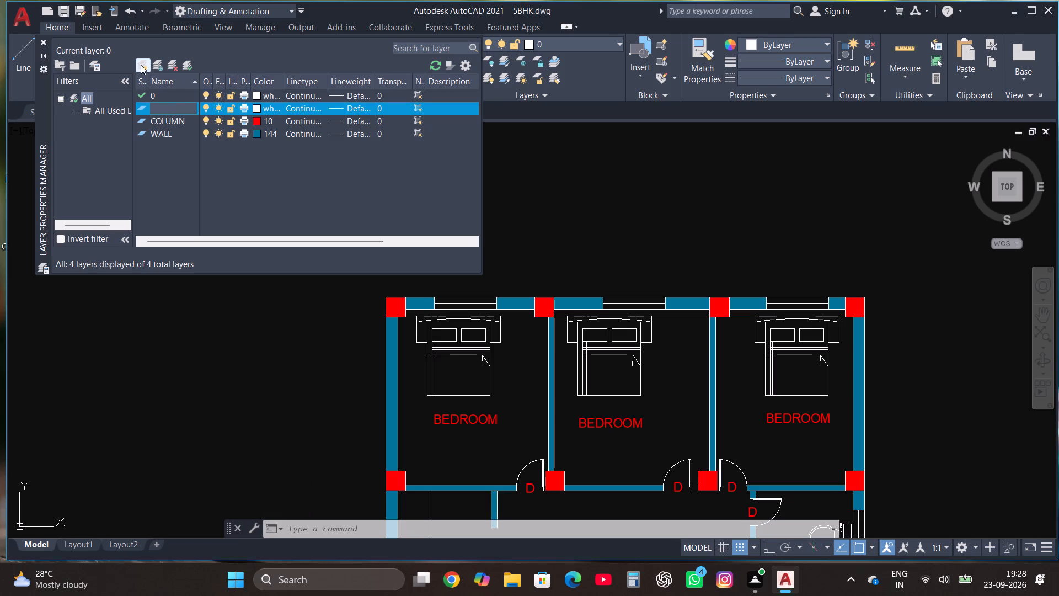
text(DIM)
click(256, 110)
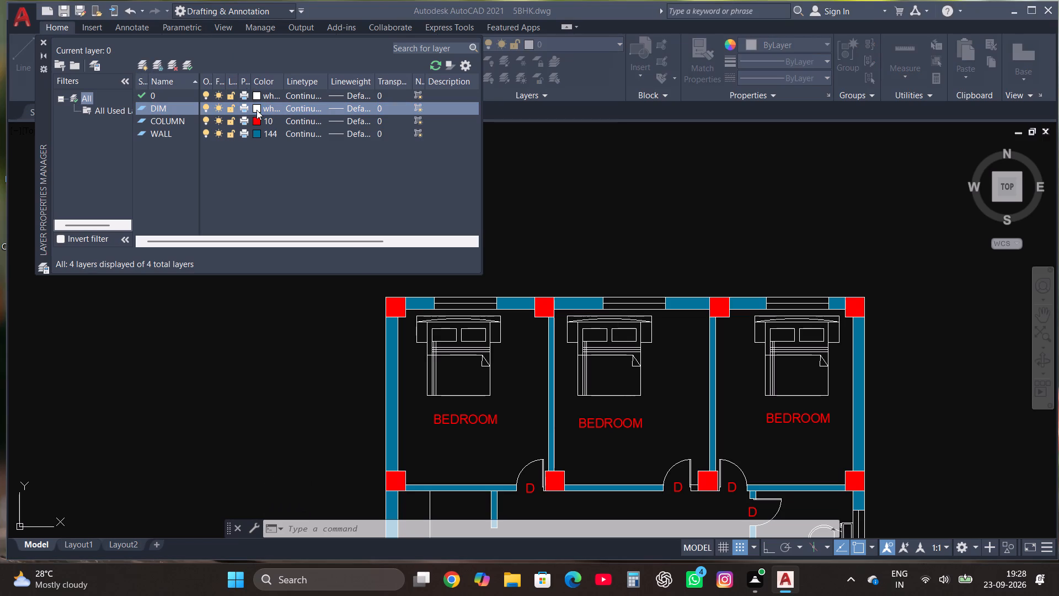
click(504, 219)
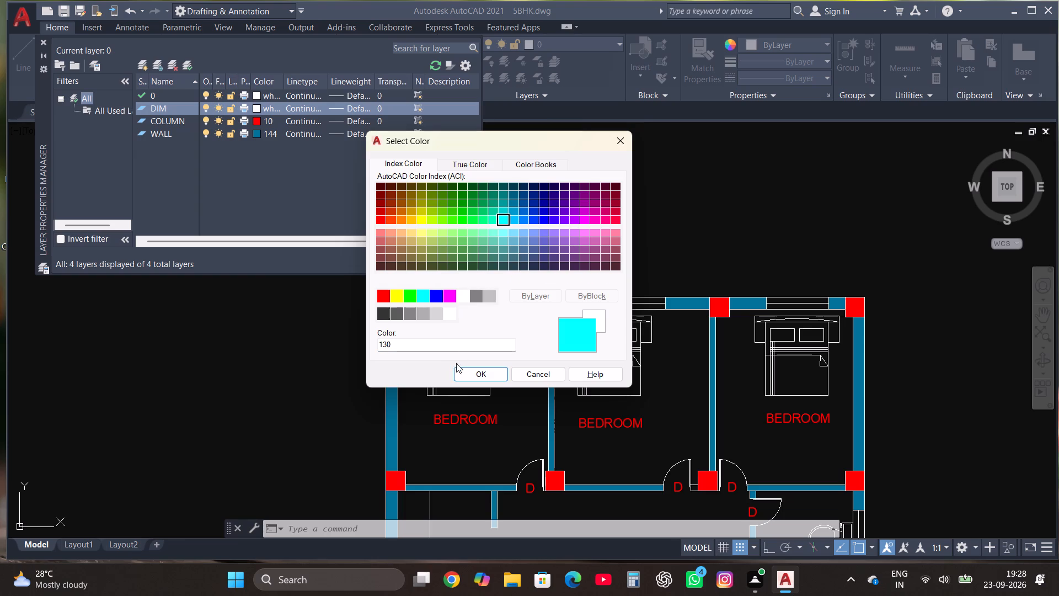
click(459, 380)
Create another layer named BED and set its colour to index 220.
click(143, 65)
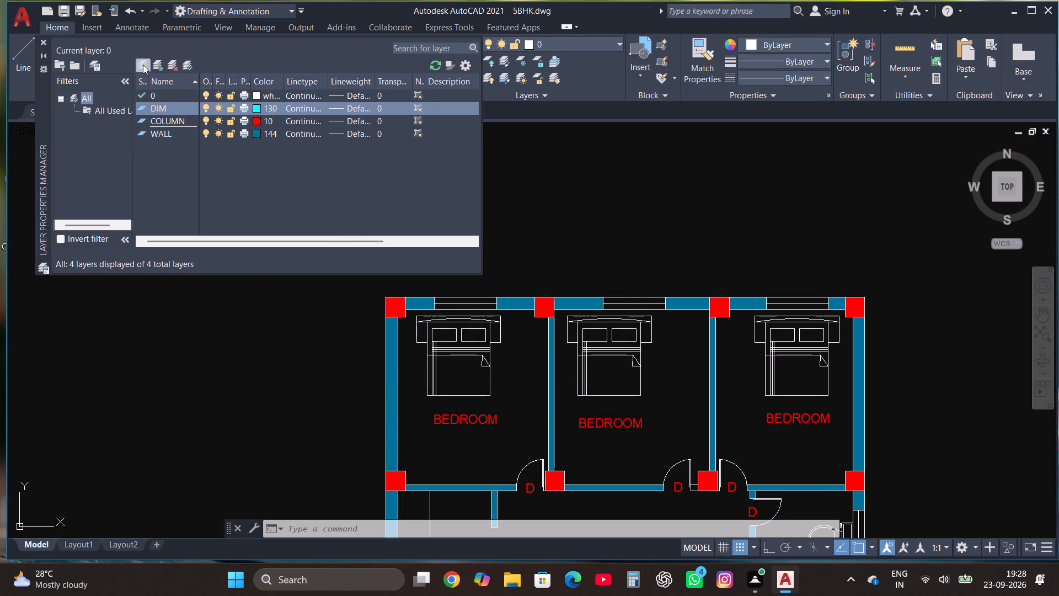
text(BED)
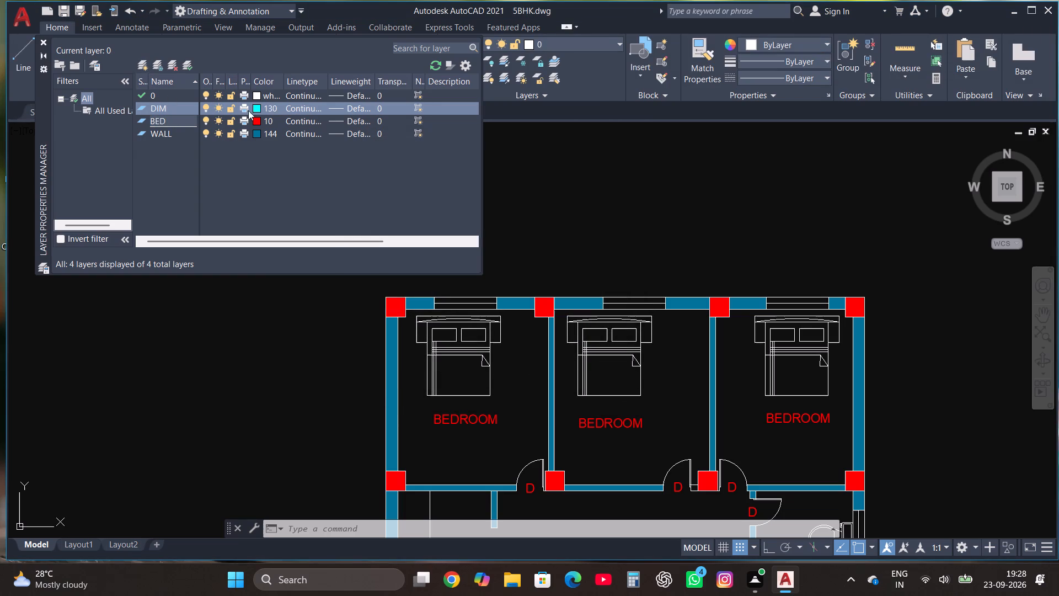
click(252, 108)
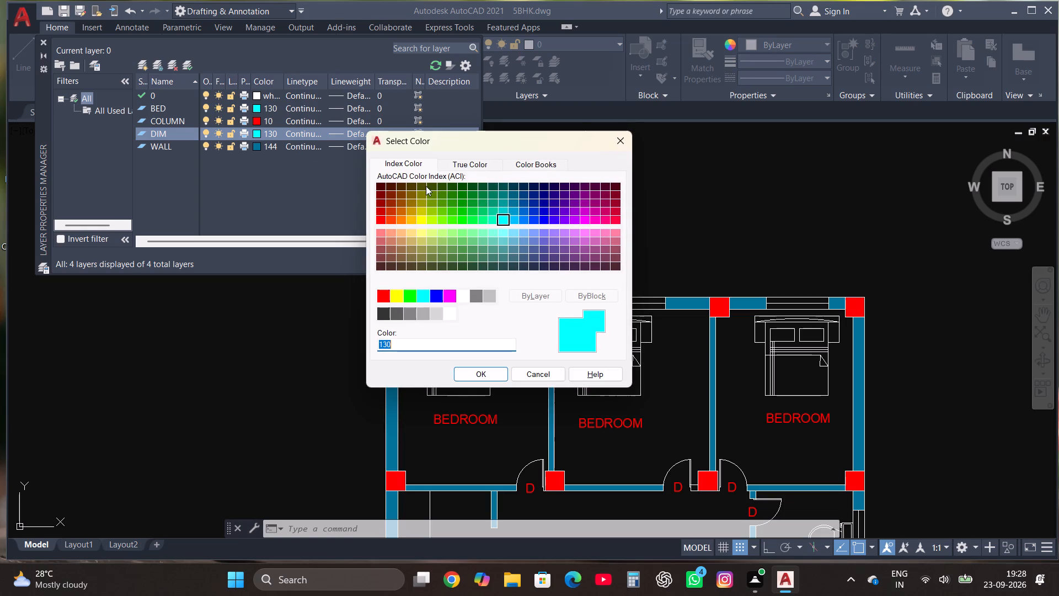
click(599, 226)
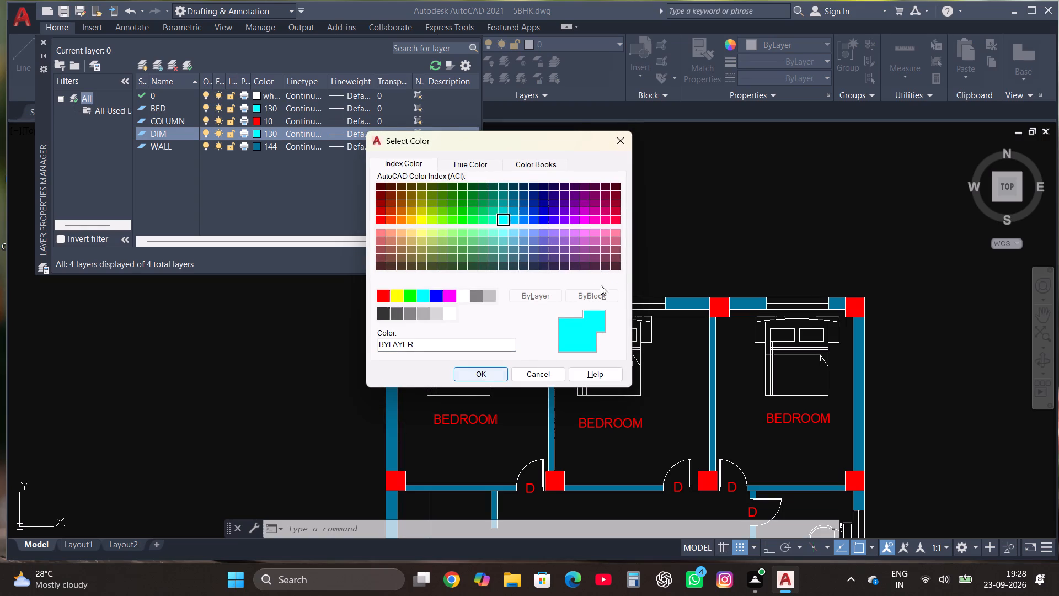
click(596, 221)
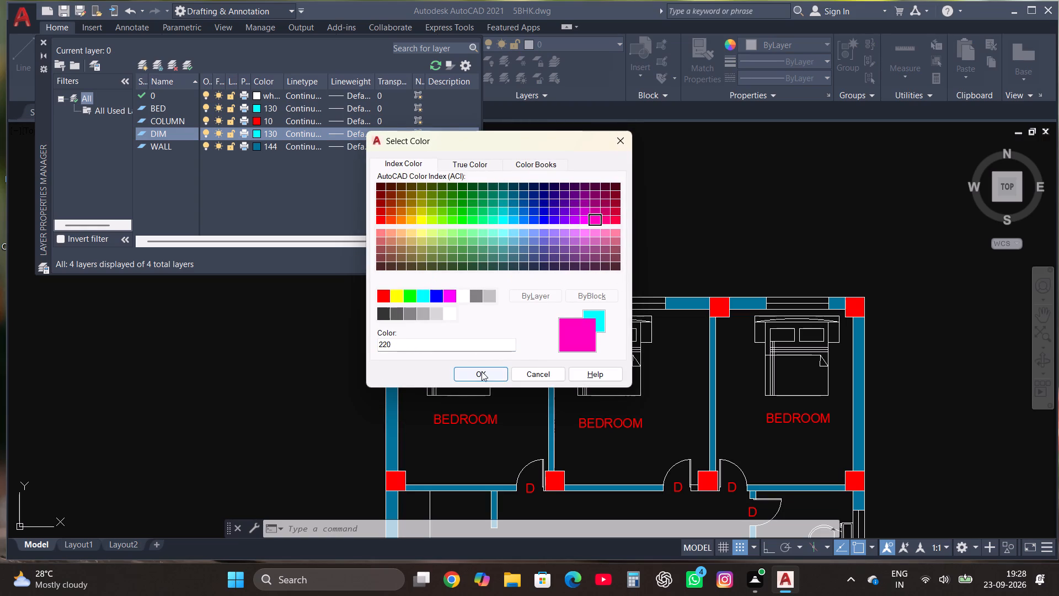
click(482, 371)
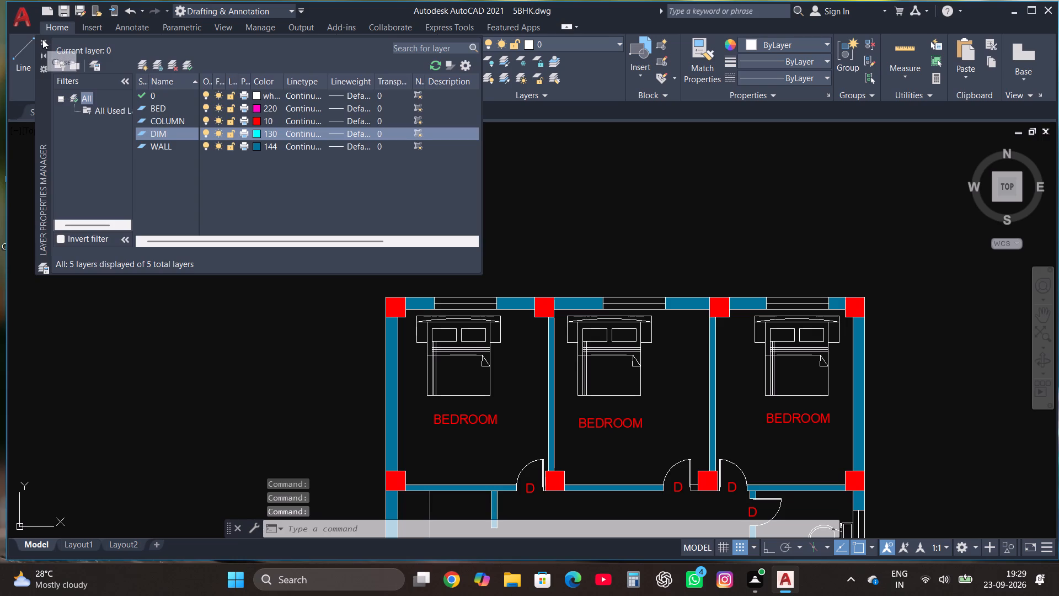
click(42, 39)
Assign all the linework of the northwest bedroom's bed to the BED layer.
scroll(129, 138, down, 2)
scroll(240, 196, up, 3)
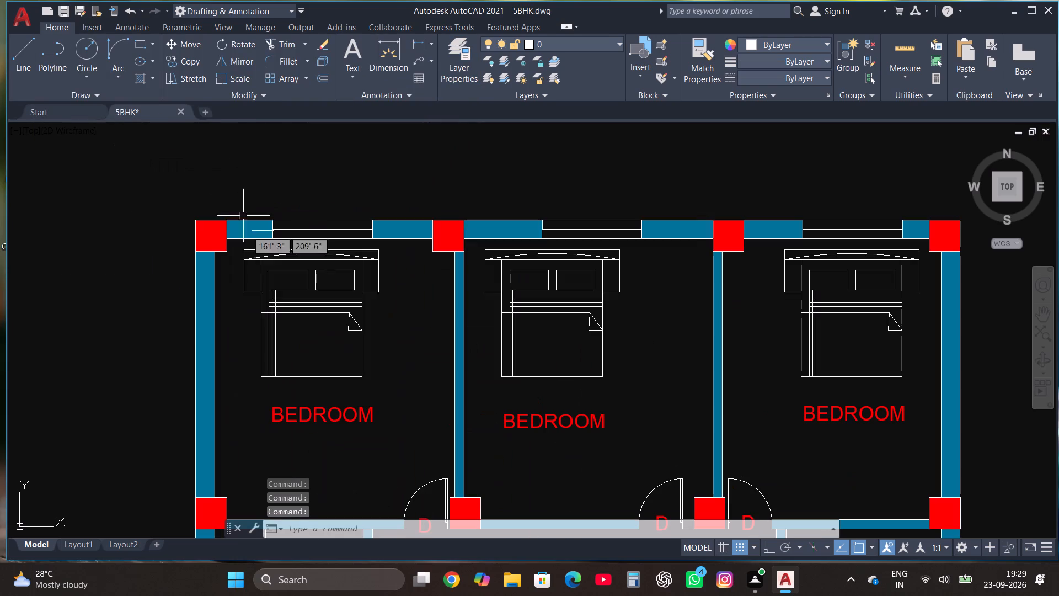
click(236, 391)
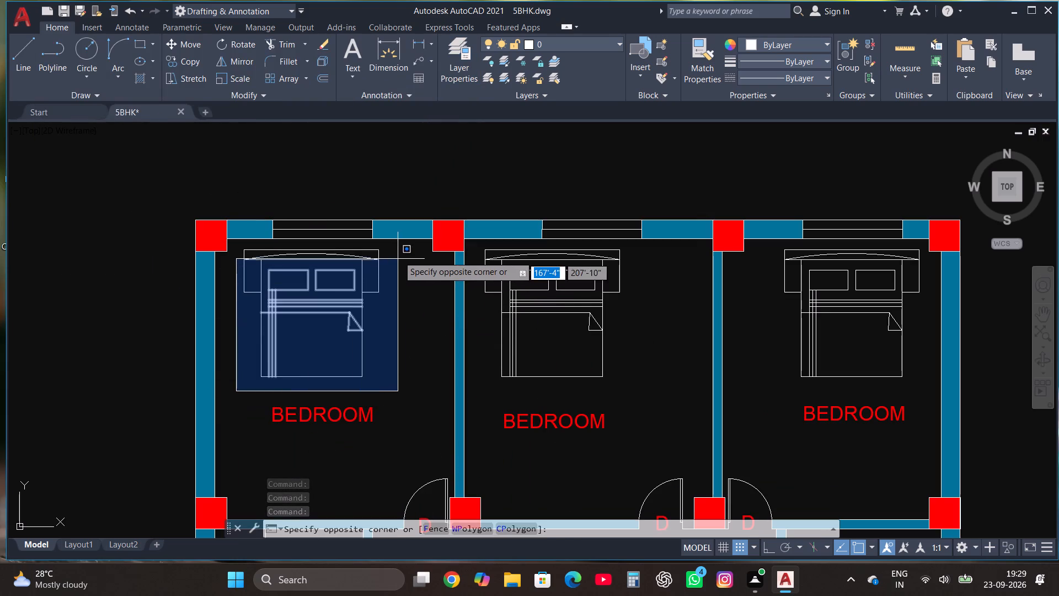
click(397, 243)
click(554, 49)
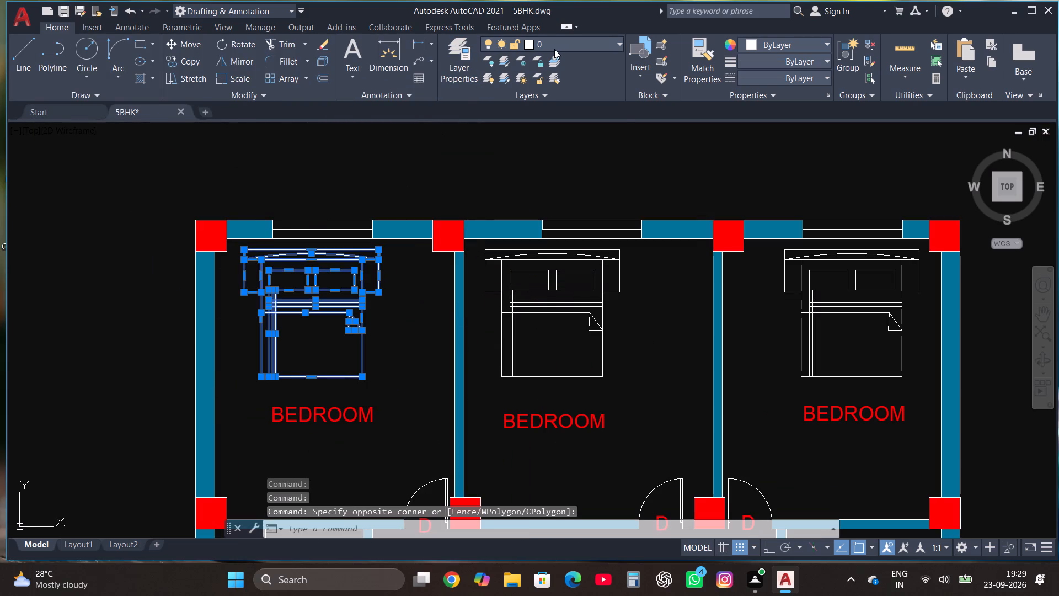
click(557, 81)
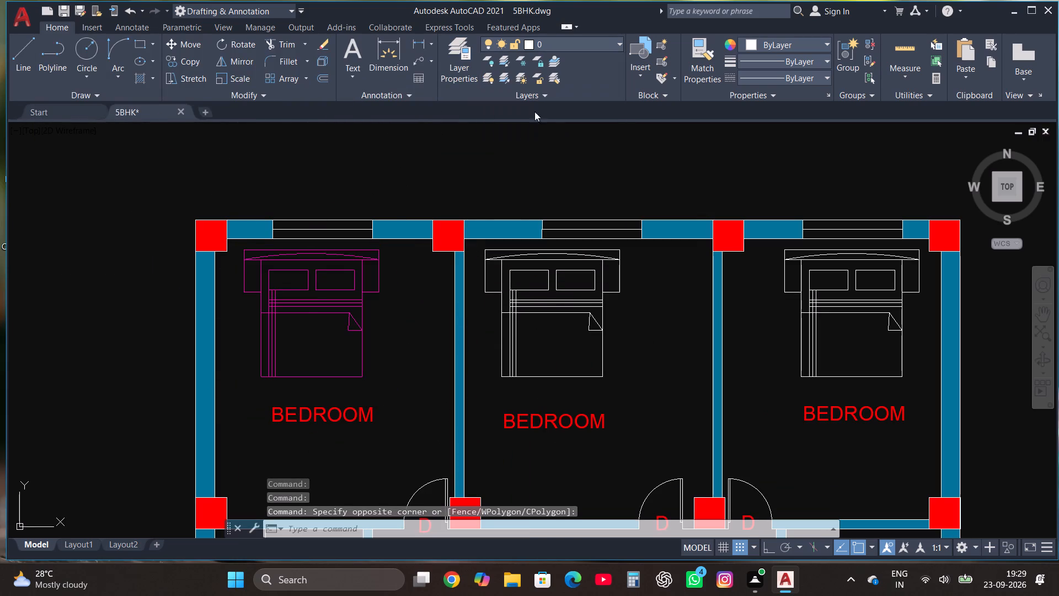
Assign all the linework of the north middle bedroom's bed to the BED layer.
scroll(306, 217, down, 2)
scroll(378, 251, up, 2)
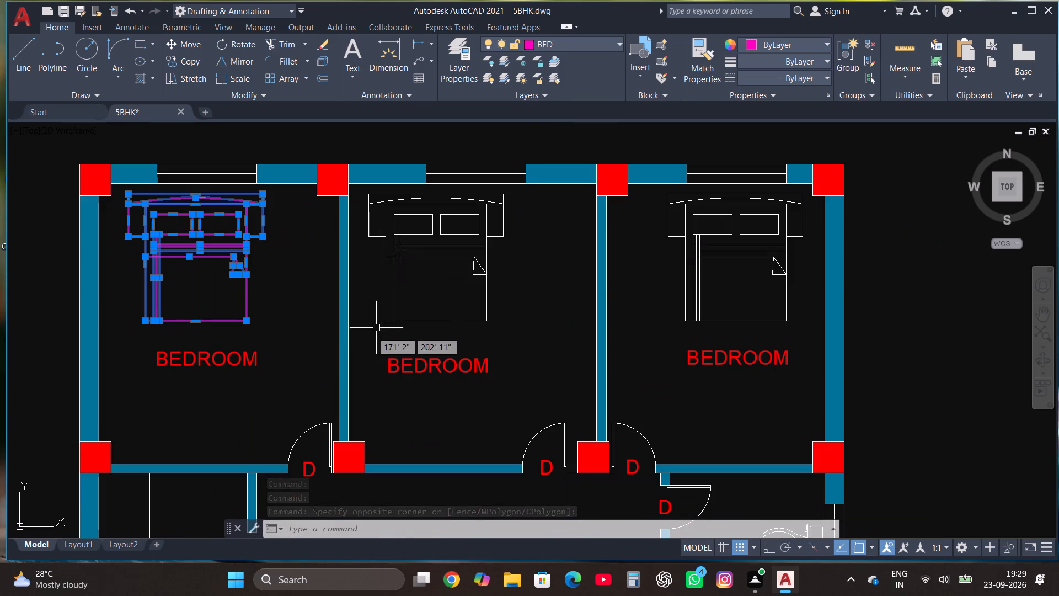
click(359, 343)
click(518, 188)
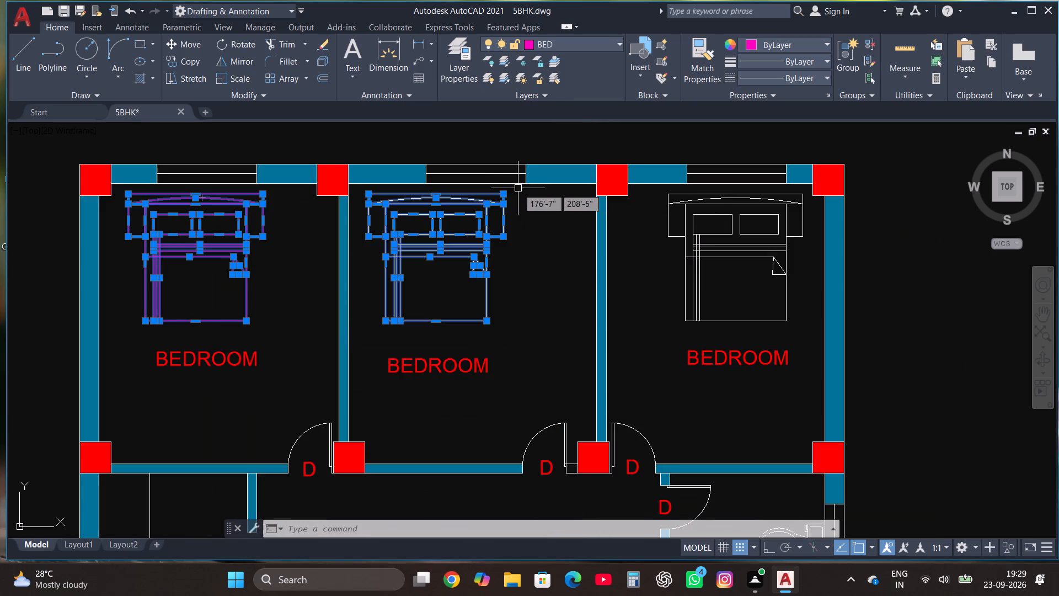
click(538, 44)
click(541, 76)
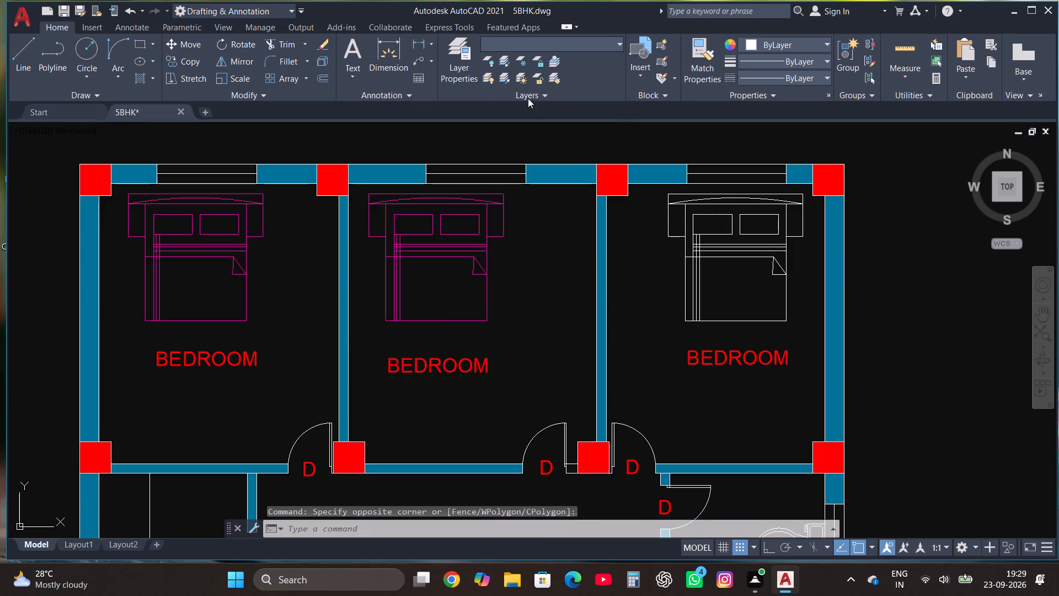
Assign all the linework of the northeast bedroom's bed to the BED layer.
scroll(309, 278, down, 3)
scroll(420, 277, up, 4)
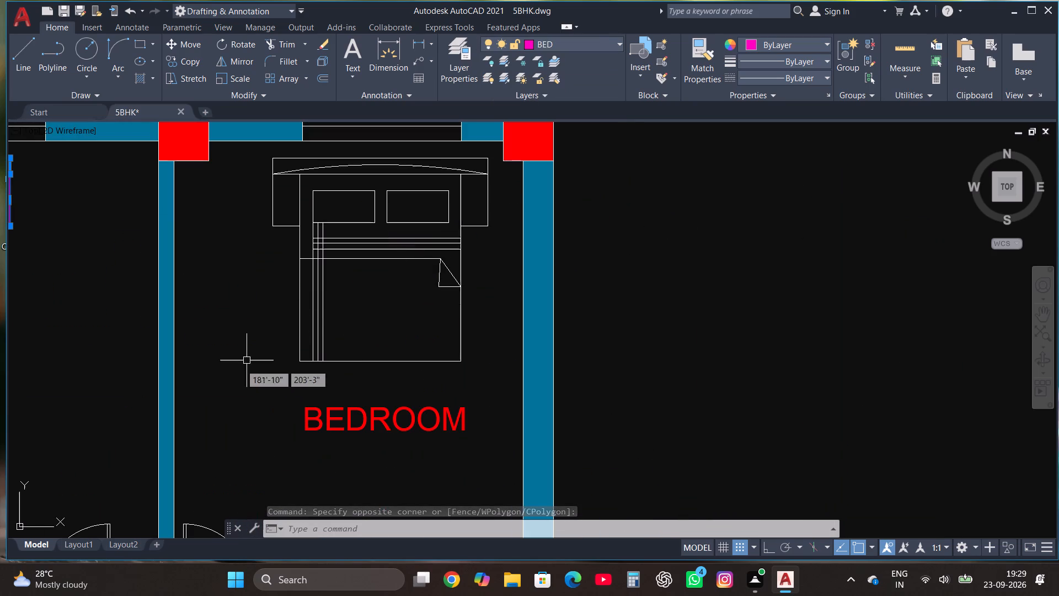
click(231, 395)
scroll(231, 395, down, 2)
scroll(343, 299, up, 2)
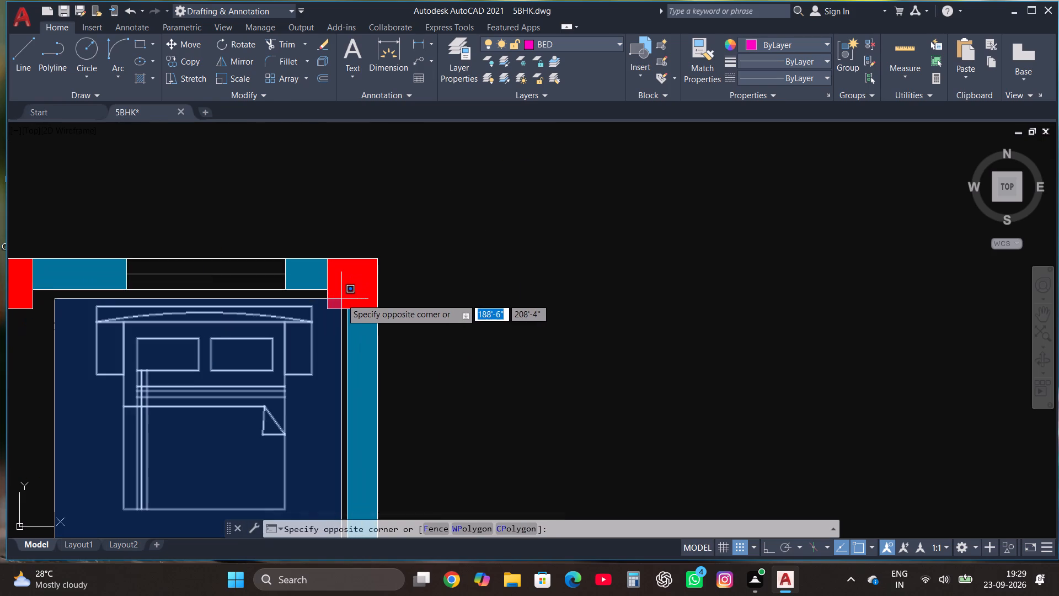
click(318, 303)
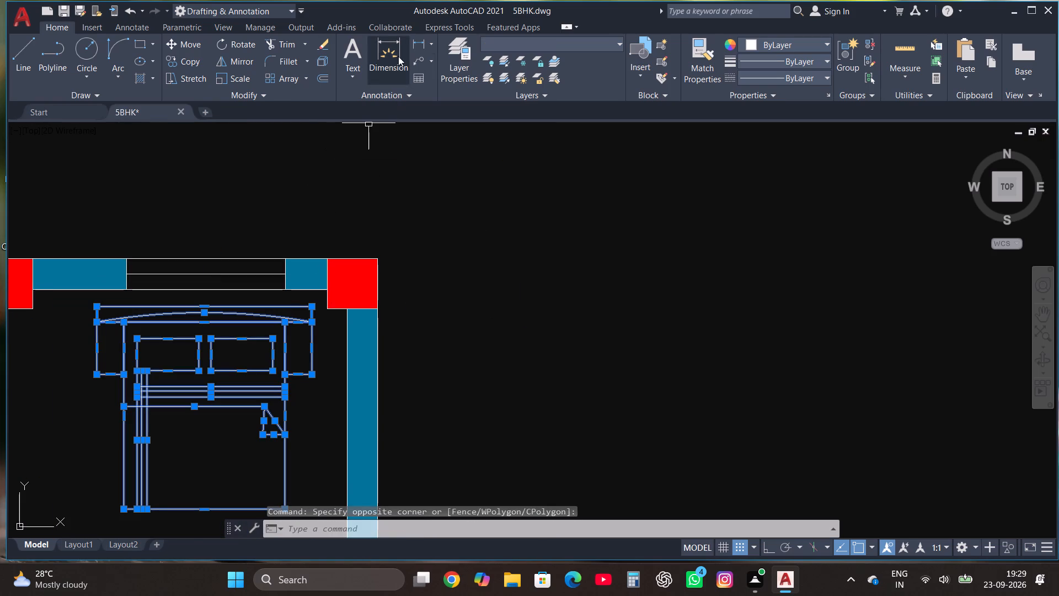
click(498, 43)
click(539, 81)
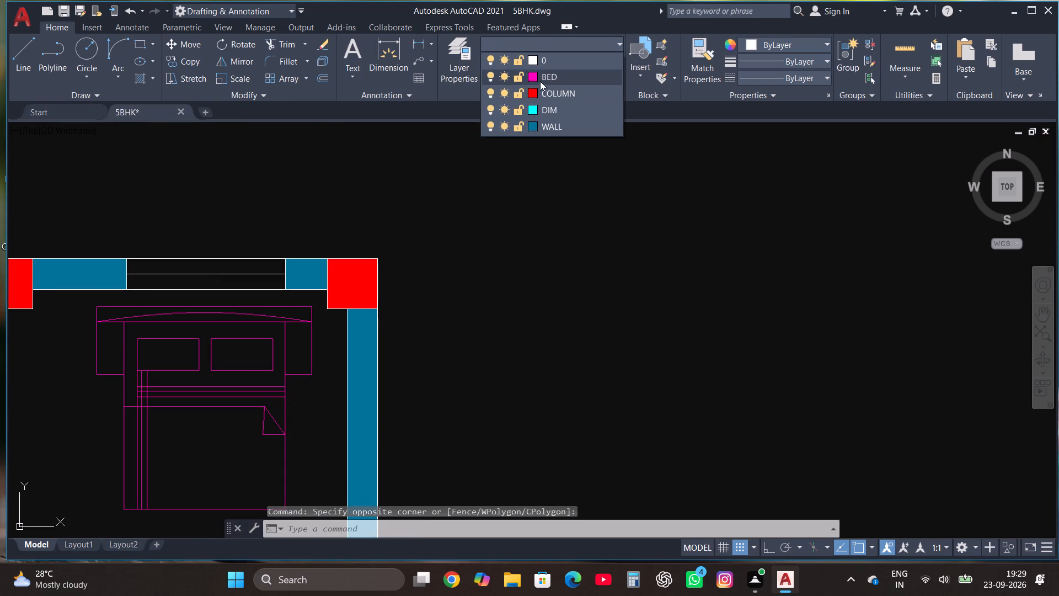
Assign all the linework of the southeast bedroom's bed to the BED layer.
scroll(431, 161, down, 4)
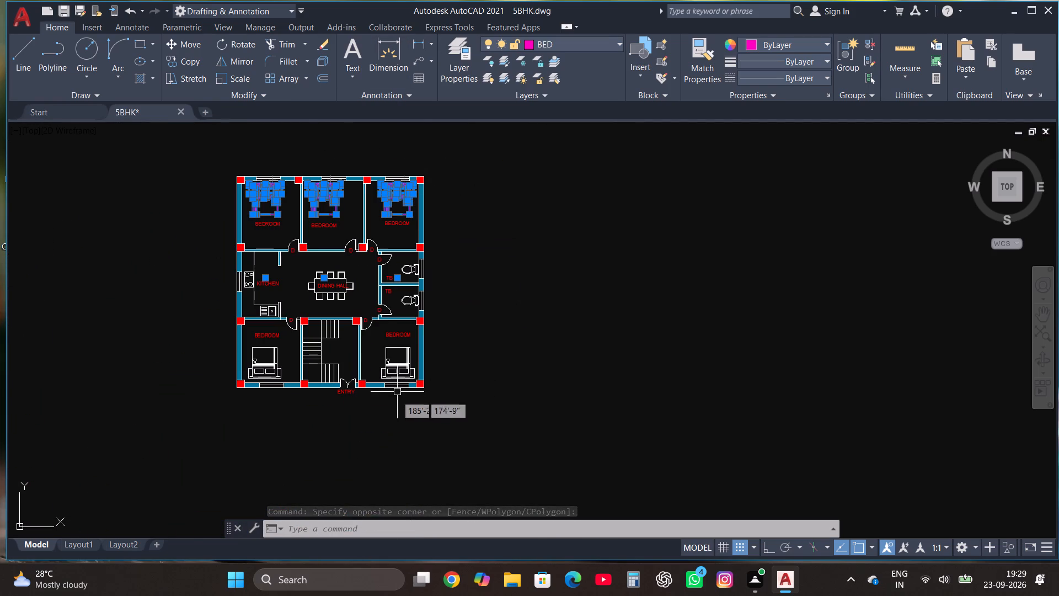
scroll(396, 398, up, 3)
click(321, 352)
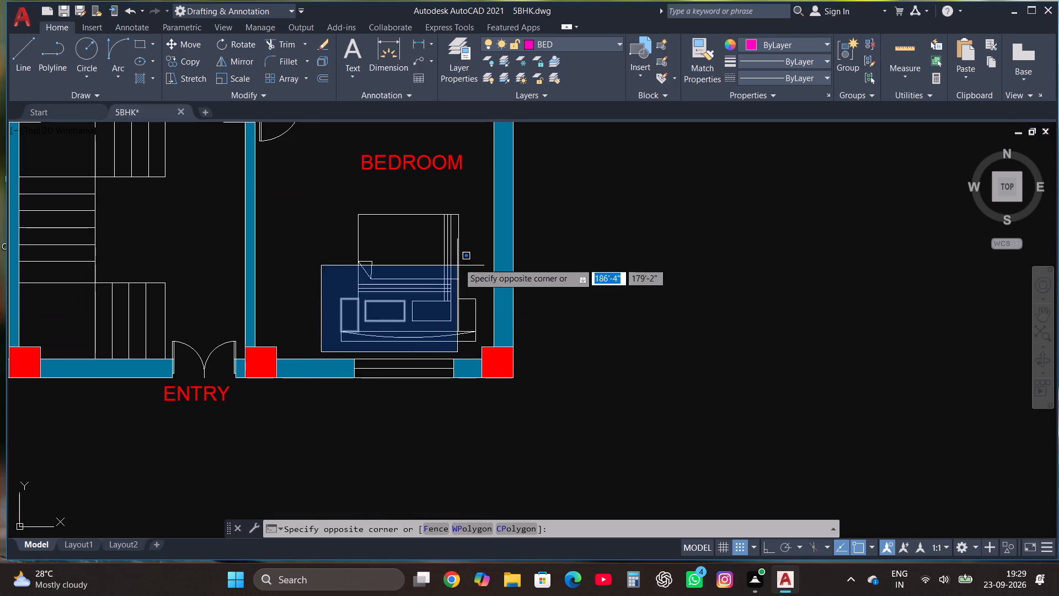
click(479, 207)
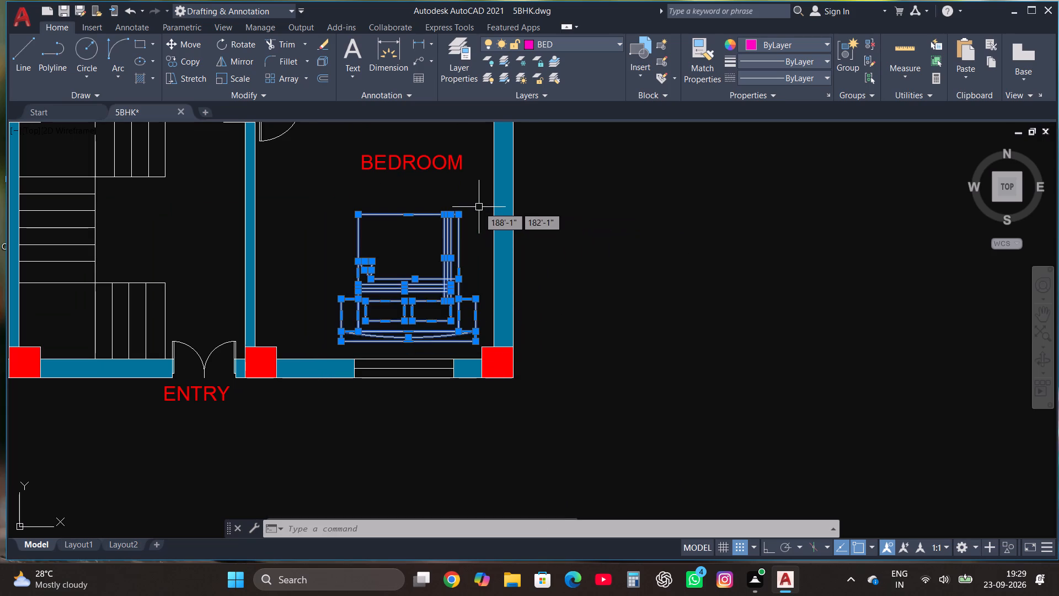
click(552, 45)
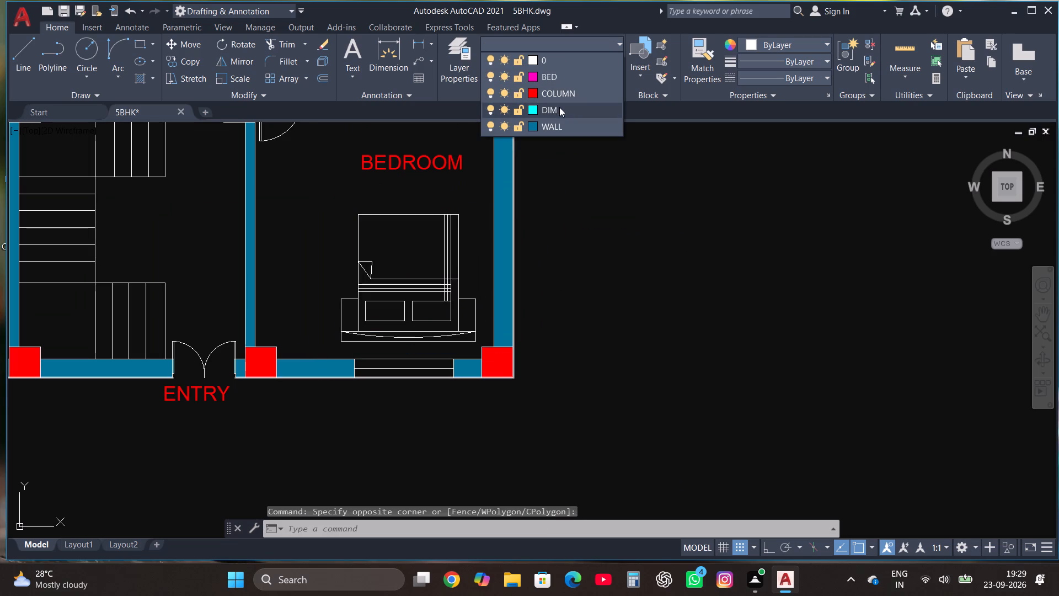
click(557, 76)
Assign all the linework of the southwest bedroom's bed to the BED layer and clear the selection.
scroll(573, 290, down, 3)
scroll(410, 290, up, 1)
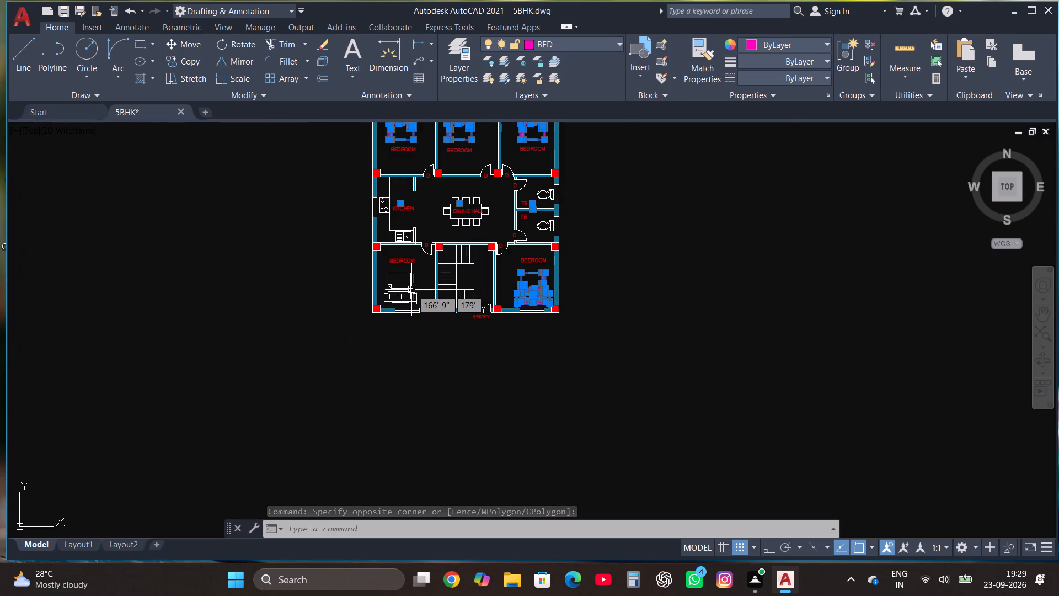
scroll(411, 290, up, 2)
click(309, 354)
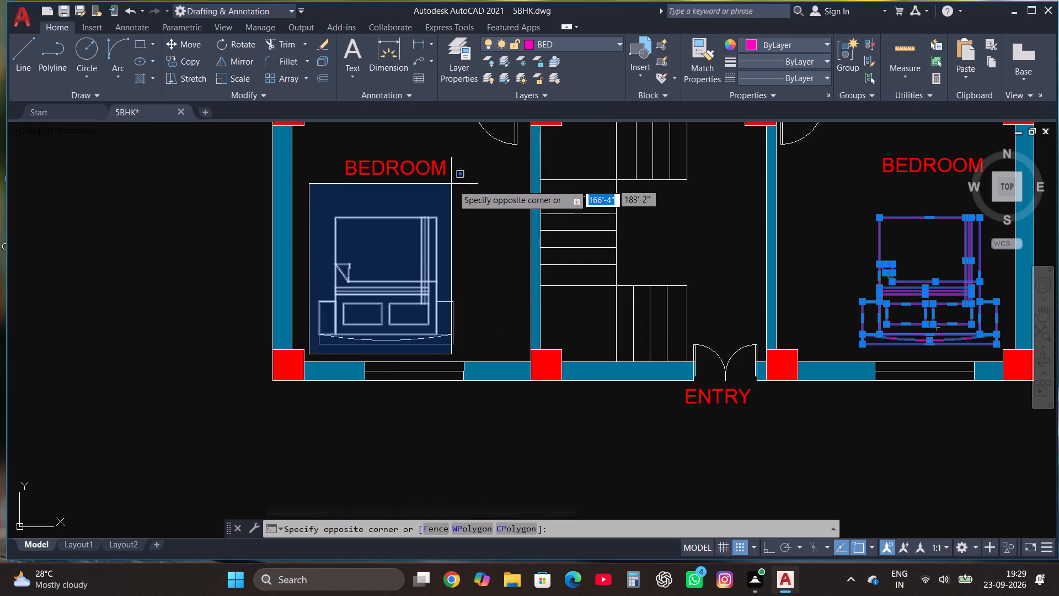
click(463, 198)
click(548, 45)
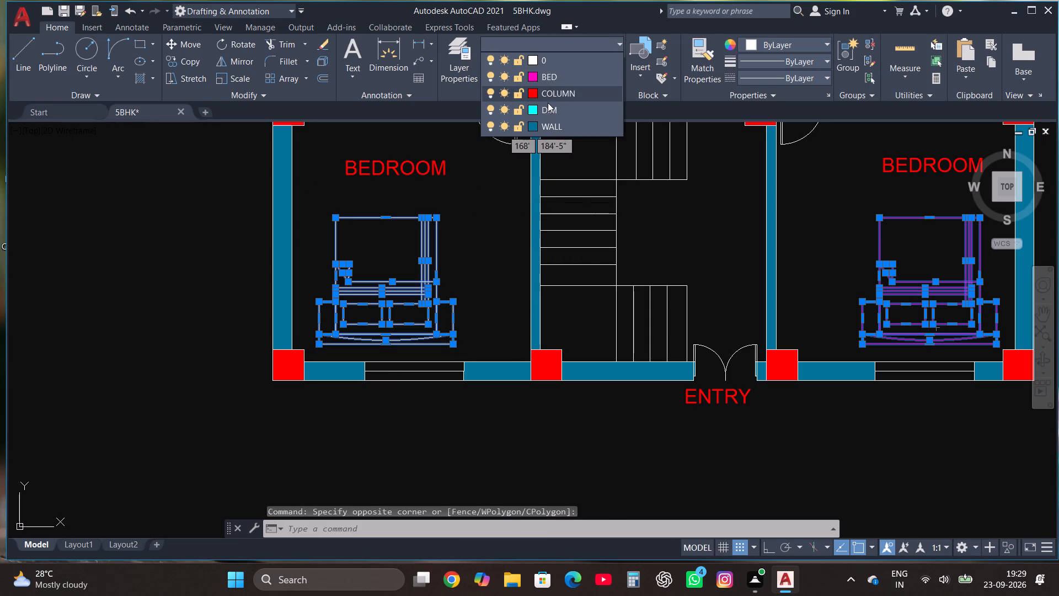
click(556, 81)
scroll(378, 403, down, 3)
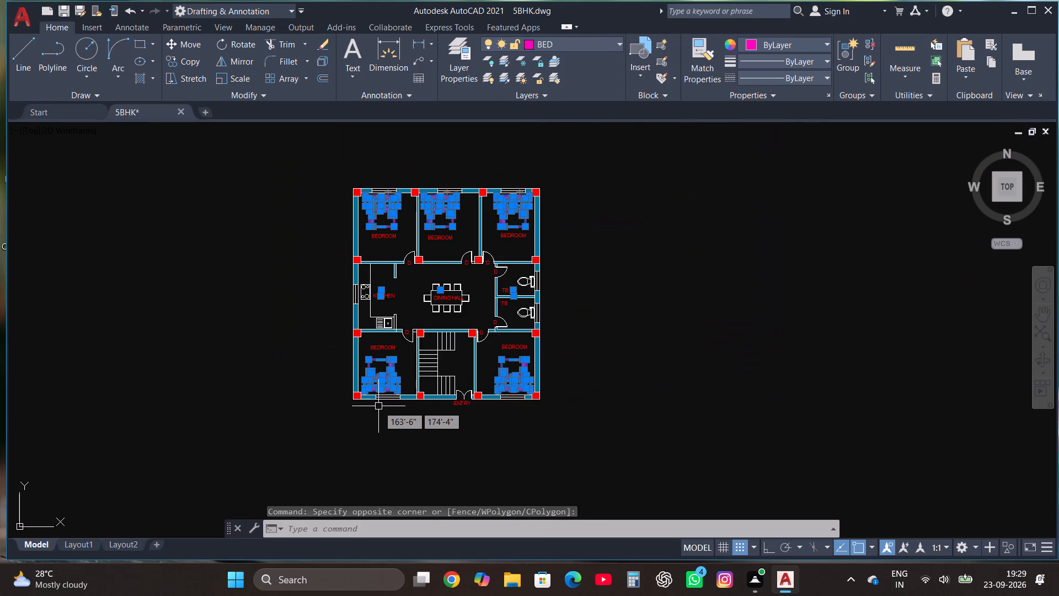
key(Escape)
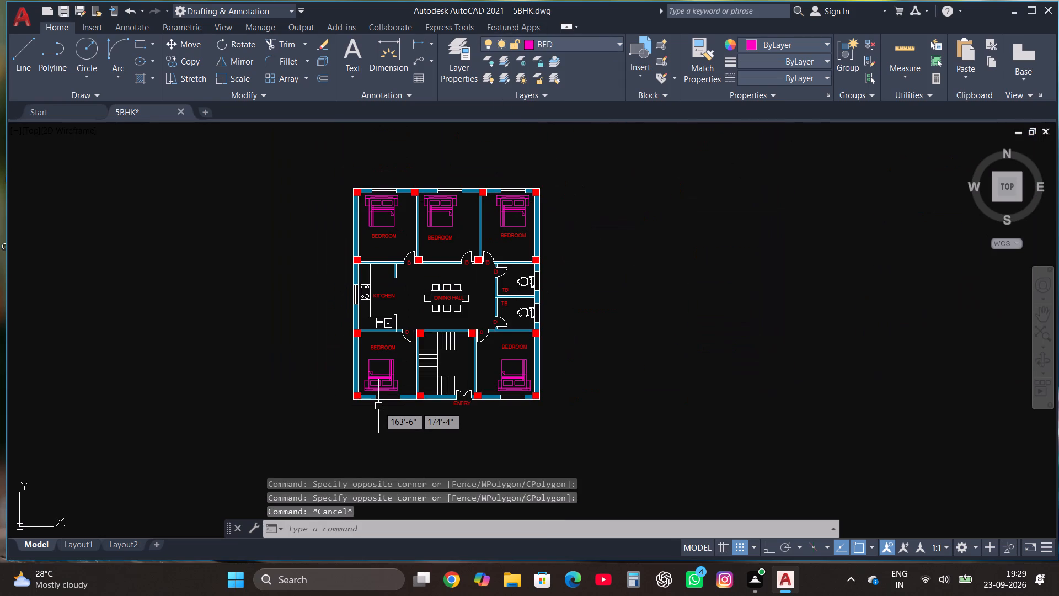
Make DIM the current layer.
scroll(383, 161, up, 1)
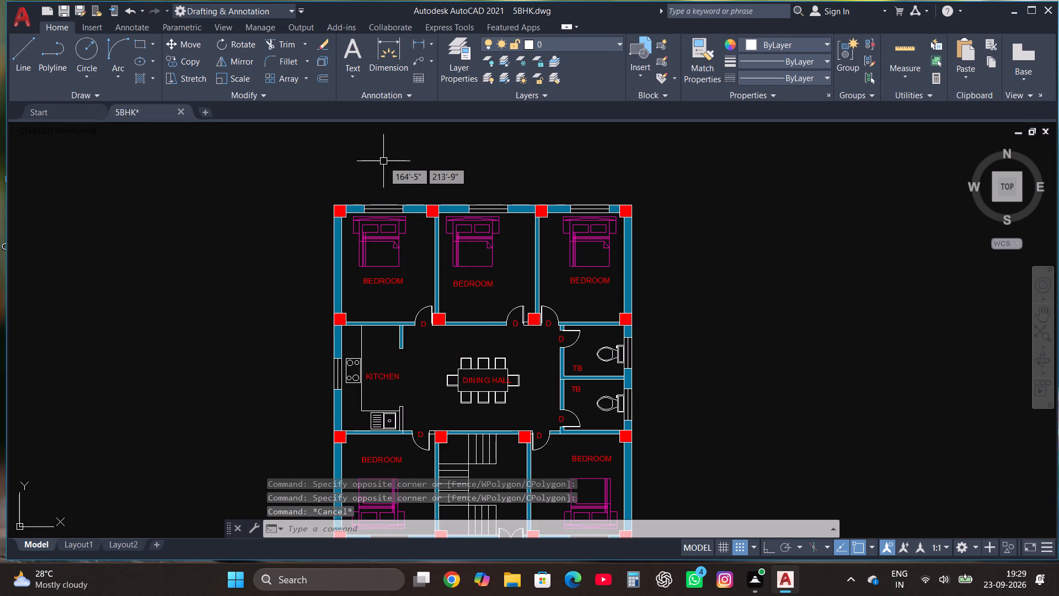
click(574, 39)
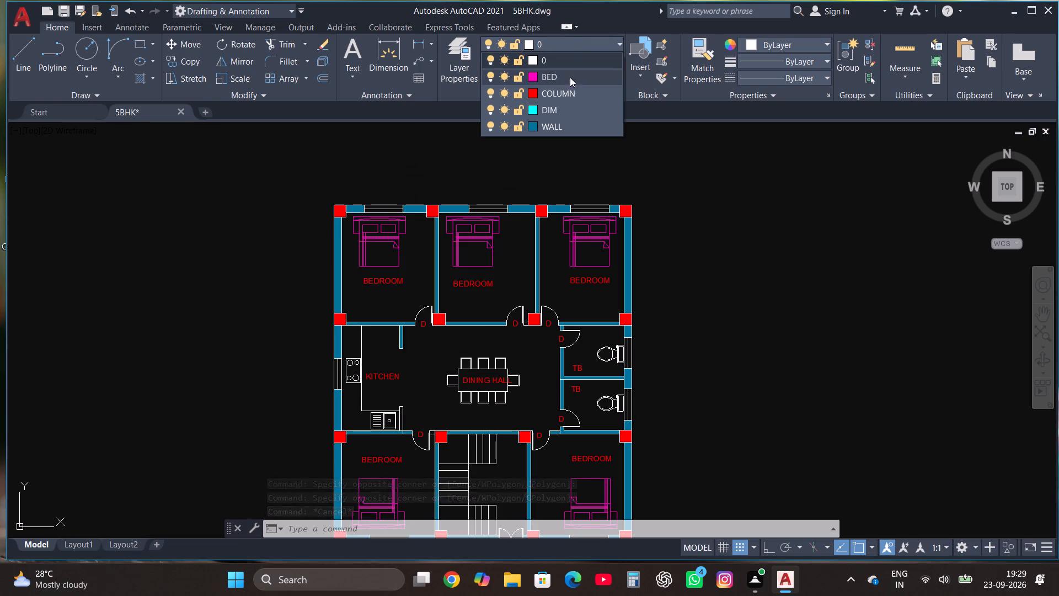
click(552, 111)
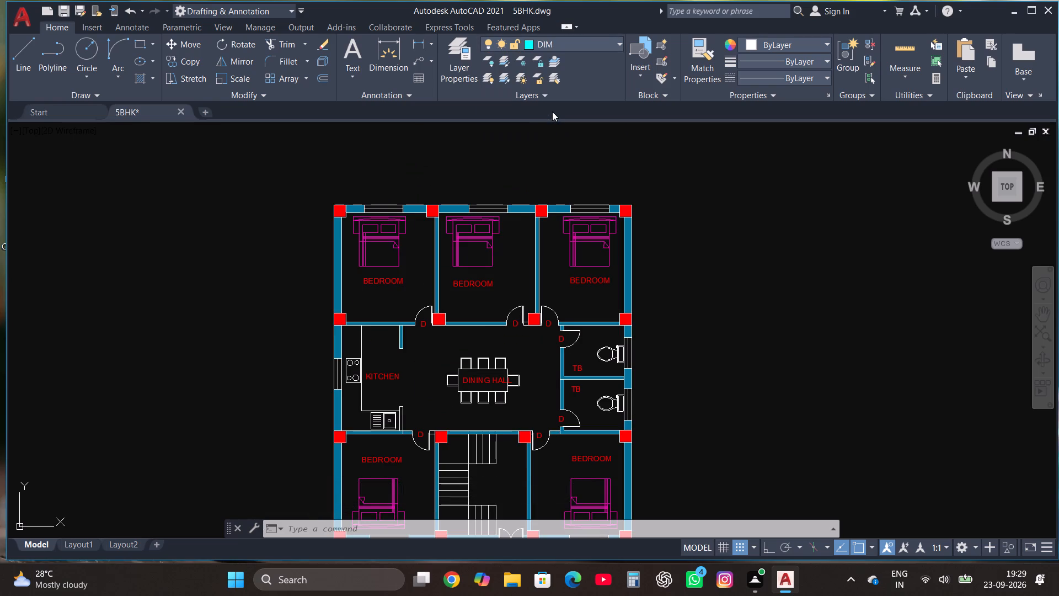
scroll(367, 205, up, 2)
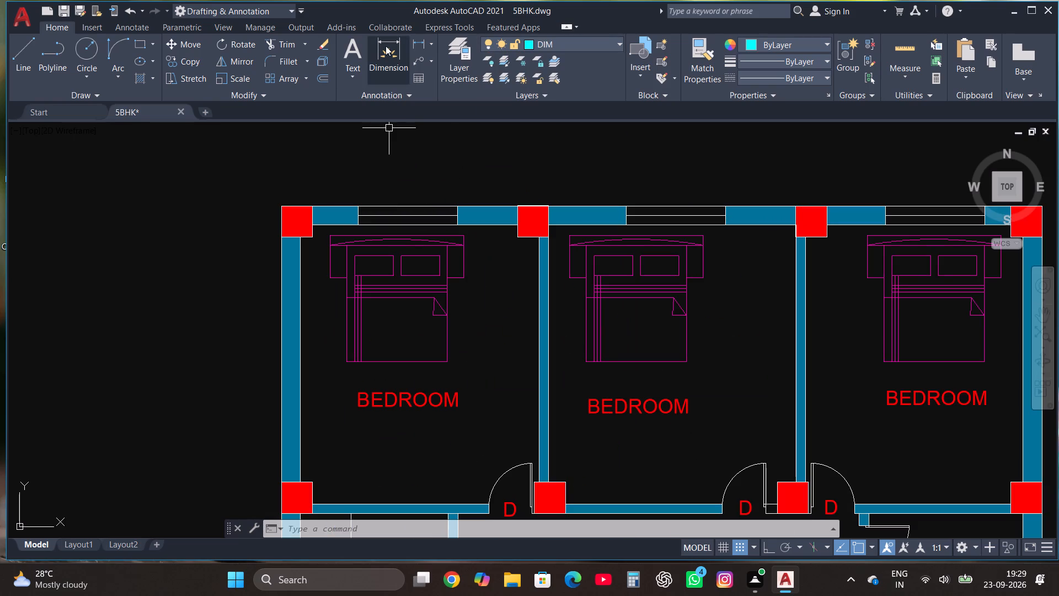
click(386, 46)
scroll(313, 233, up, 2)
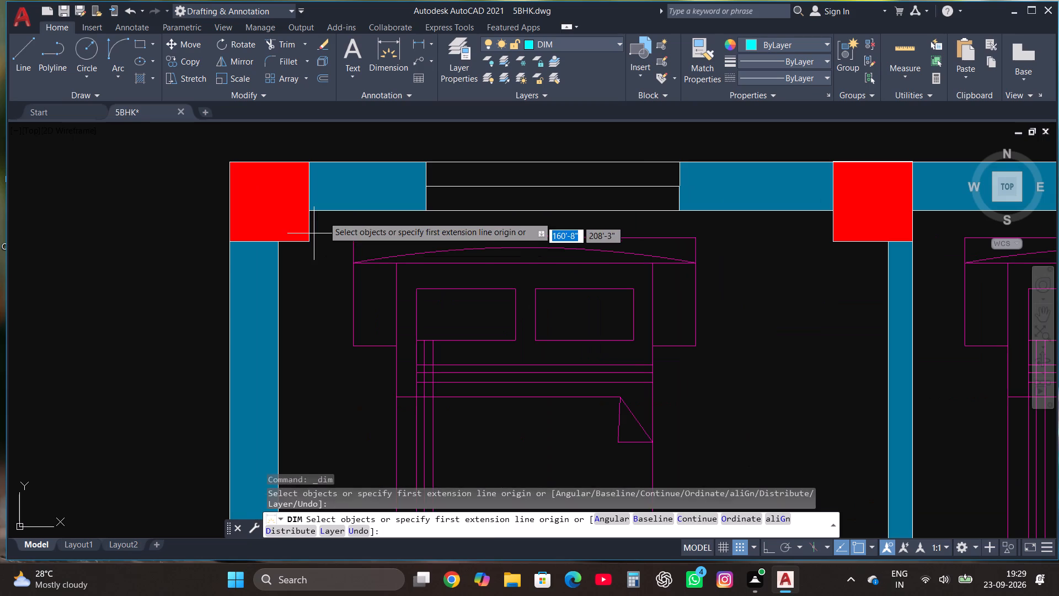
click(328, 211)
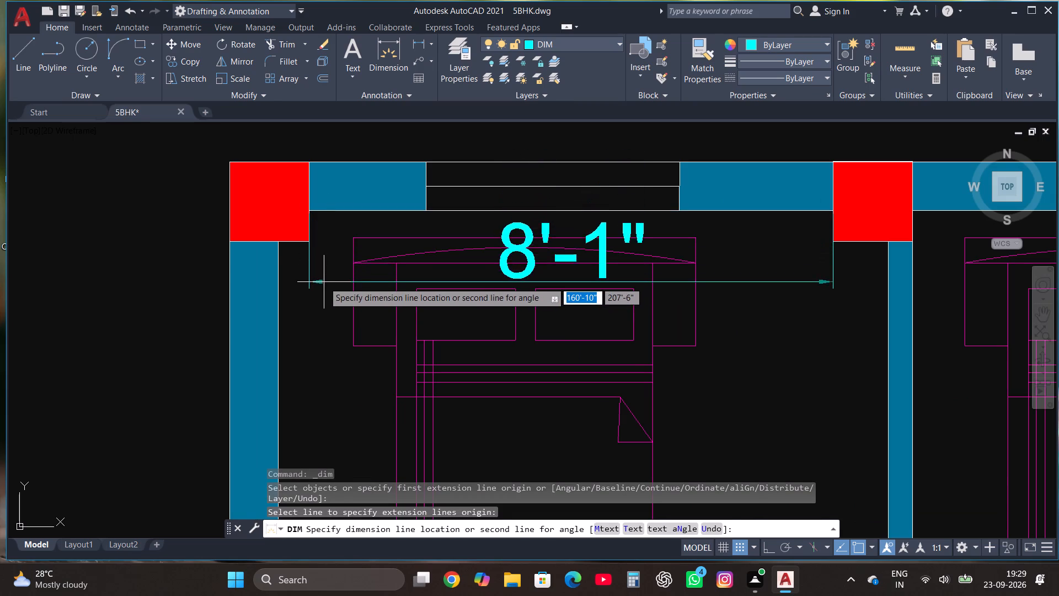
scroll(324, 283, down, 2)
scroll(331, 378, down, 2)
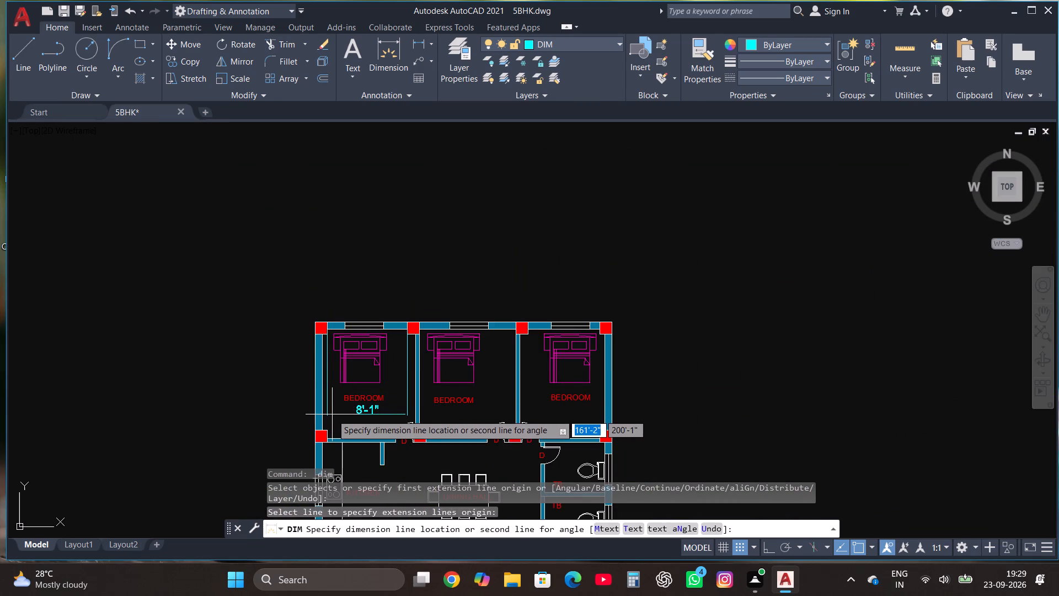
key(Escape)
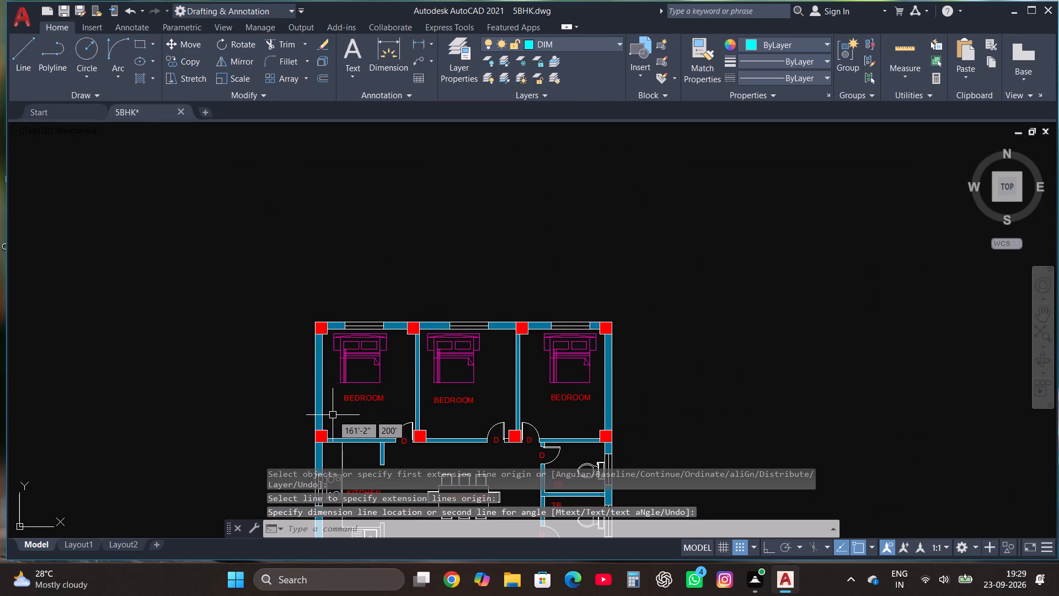
Dimension the northwest bedroom's east-west width between its inner wall faces, placing the dimension line below the BEDROOM label.
click(397, 44)
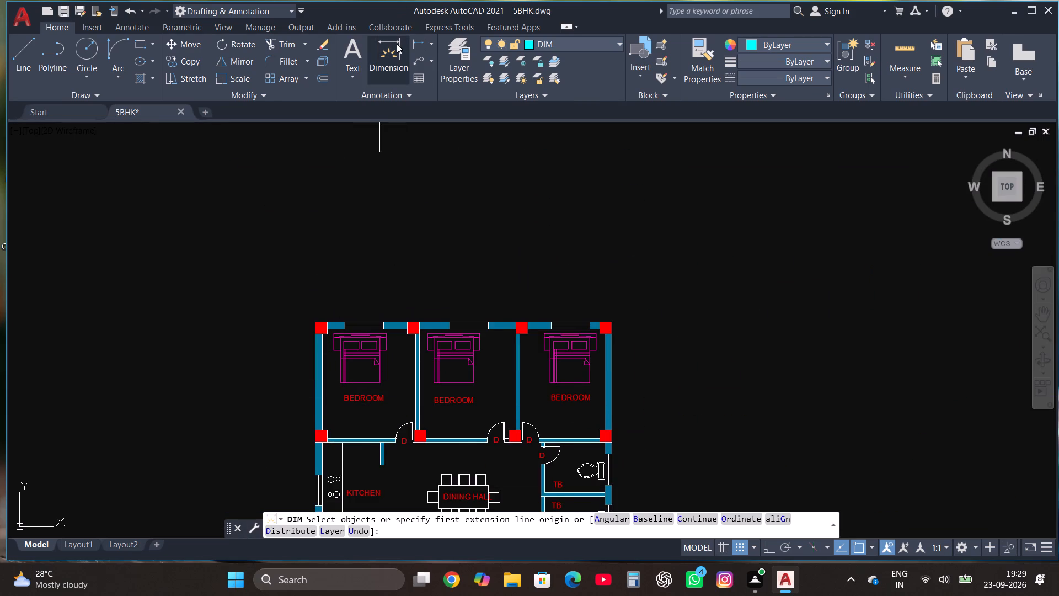
scroll(408, 122, down, 1)
scroll(366, 244, up, 4)
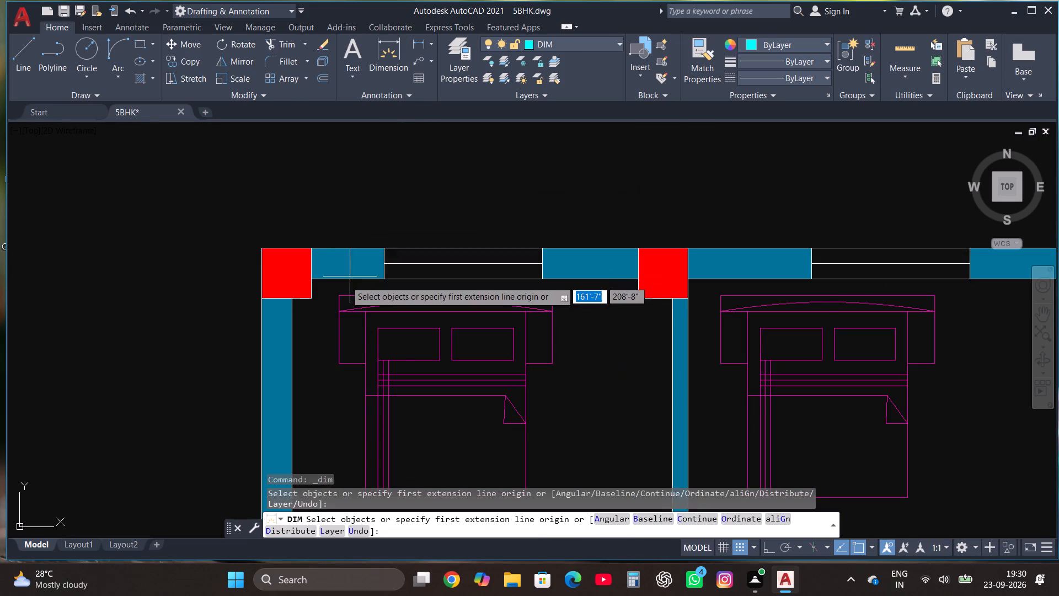
click(293, 302)
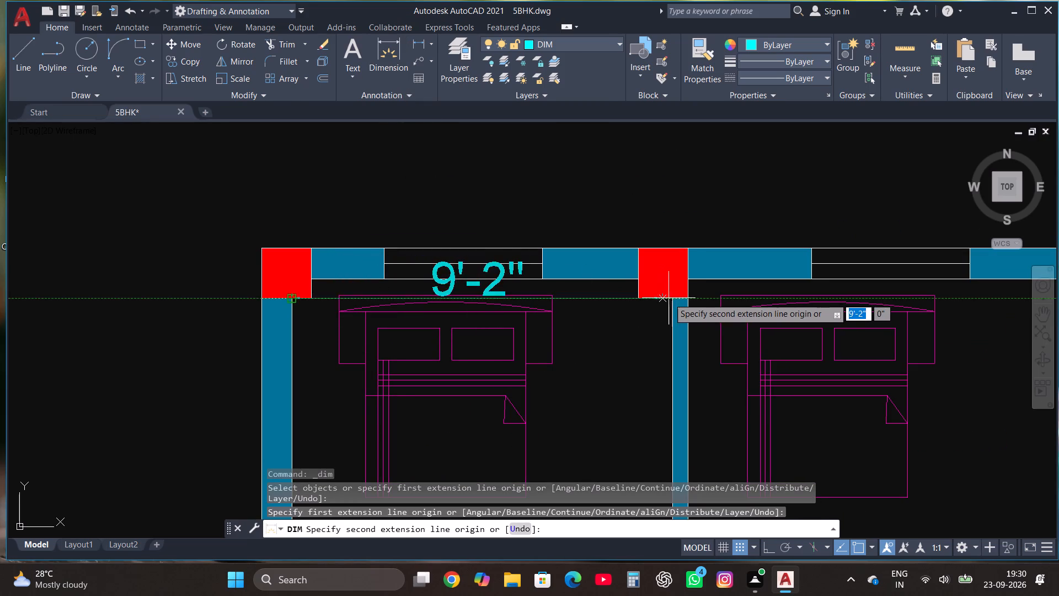
click(672, 299)
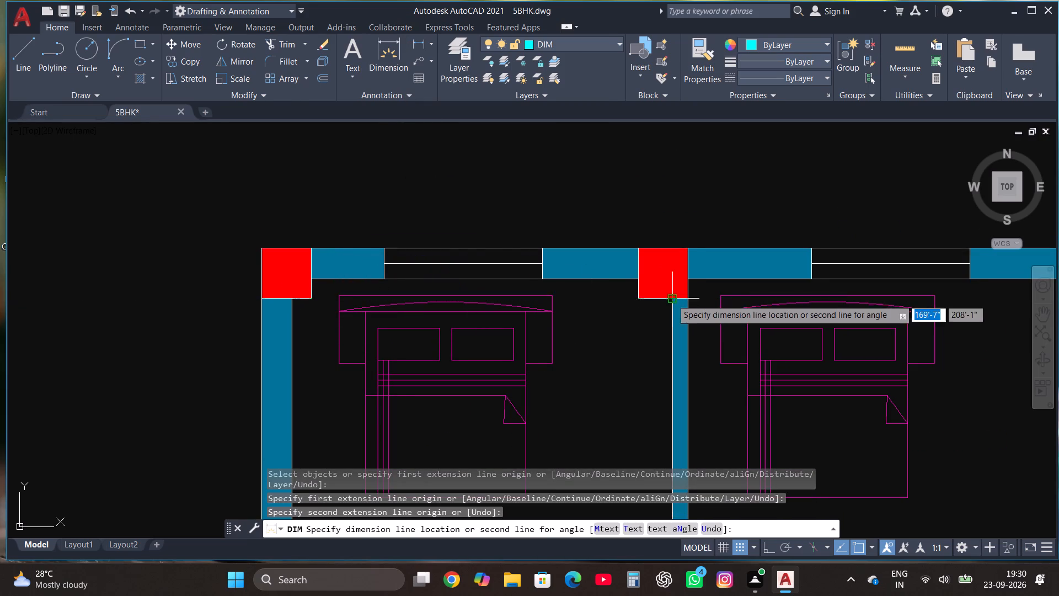
scroll(644, 269, down, 3)
scroll(651, 358, up, 2)
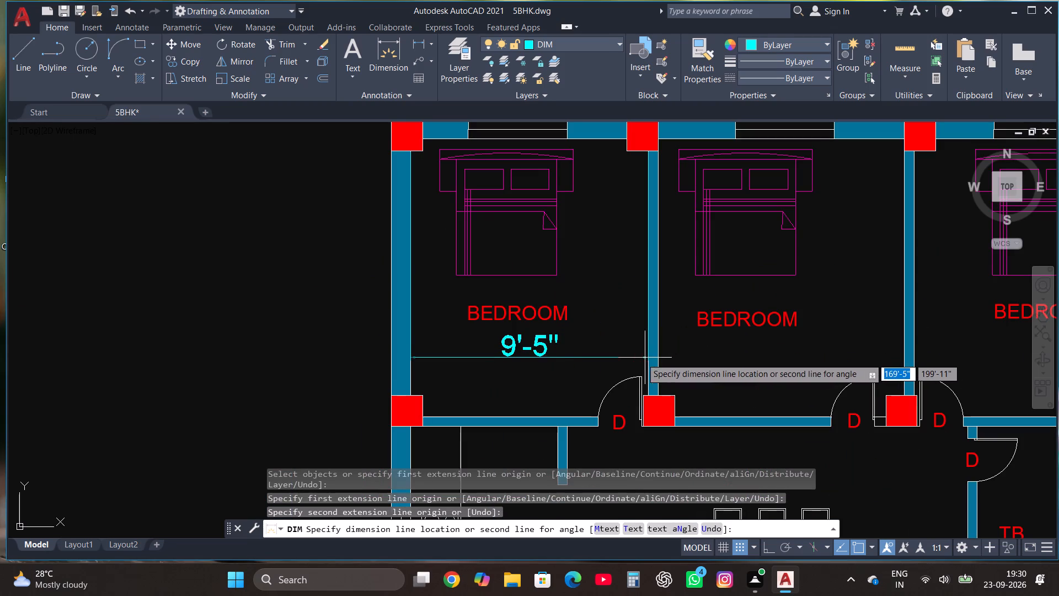
click(631, 361)
Dimension the northwest bedroom's north-south length between its inner wall faces, placing the dimension line alongside the west wall.
click(376, 57)
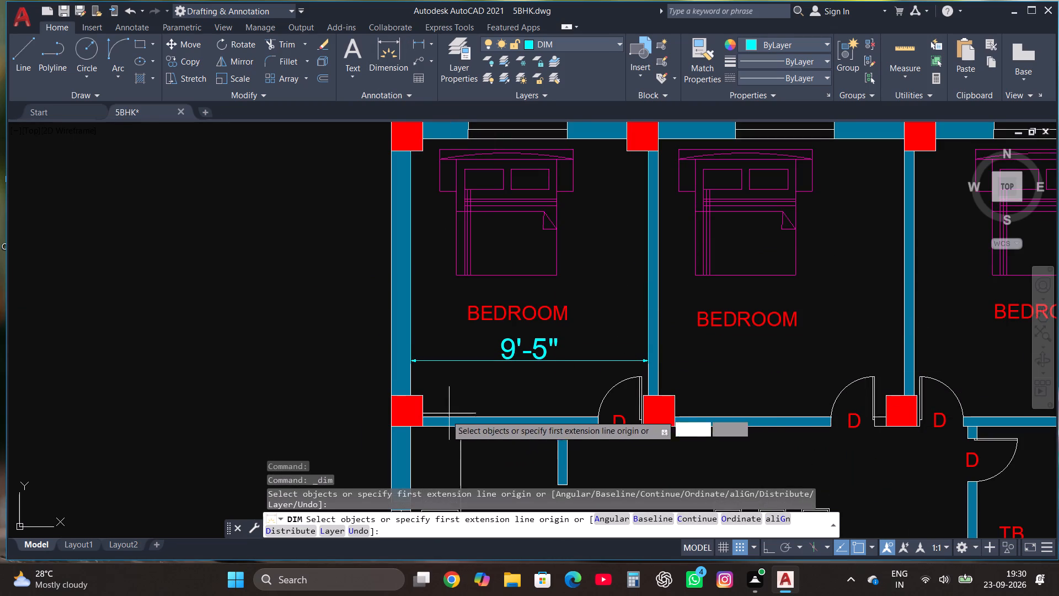
click(426, 417)
scroll(426, 417, down, 1)
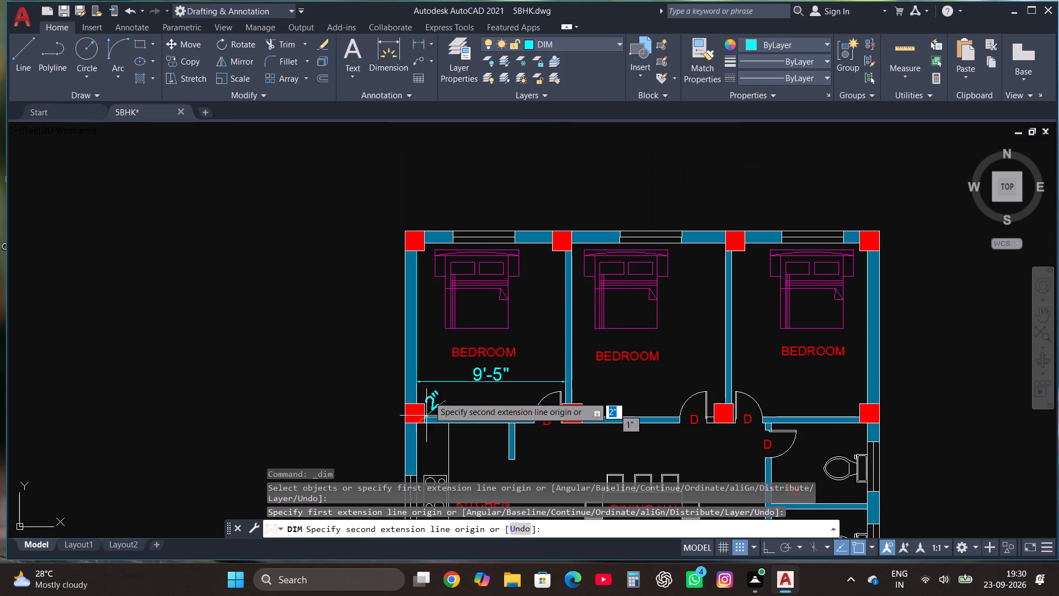
scroll(427, 232, up, 2)
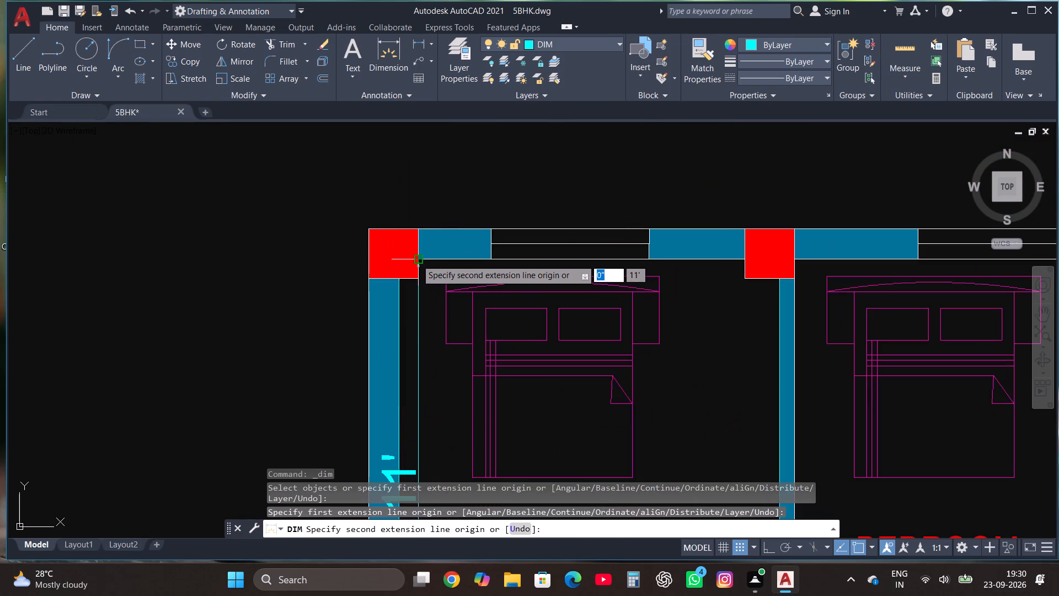
click(416, 259)
scroll(416, 259, down, 2)
click(429, 264)
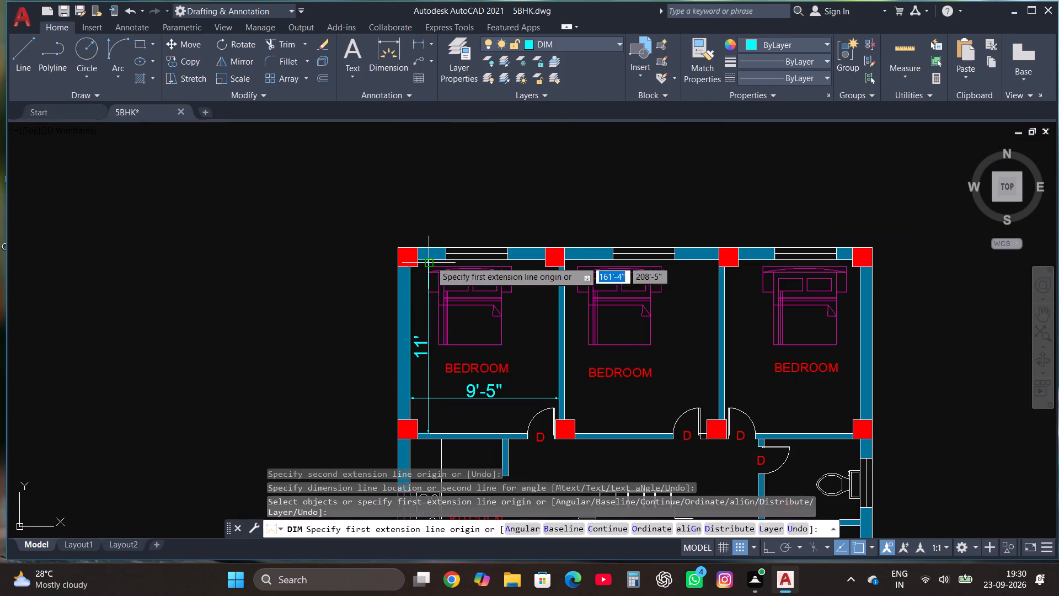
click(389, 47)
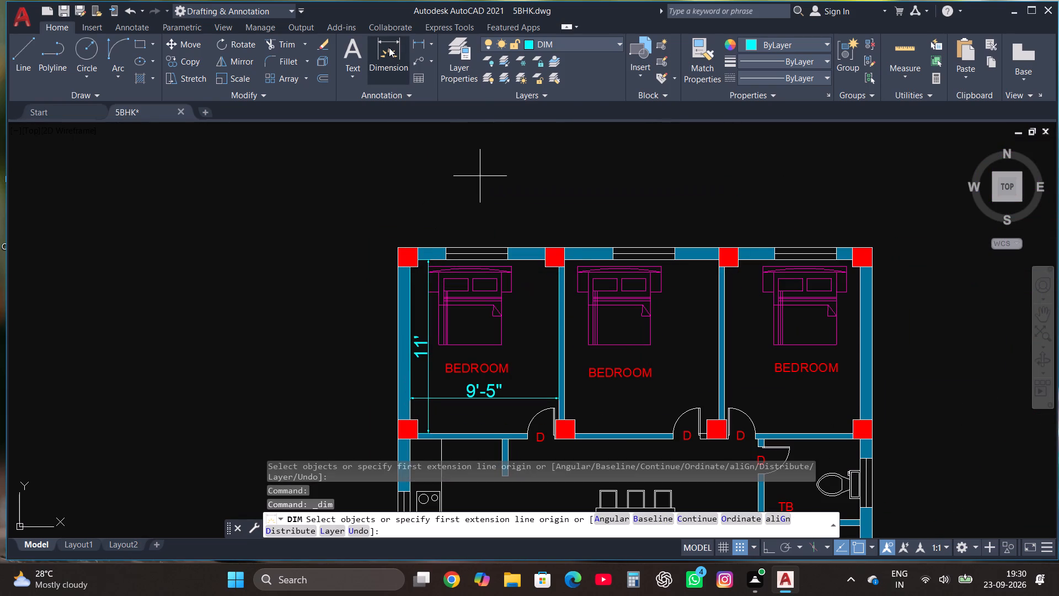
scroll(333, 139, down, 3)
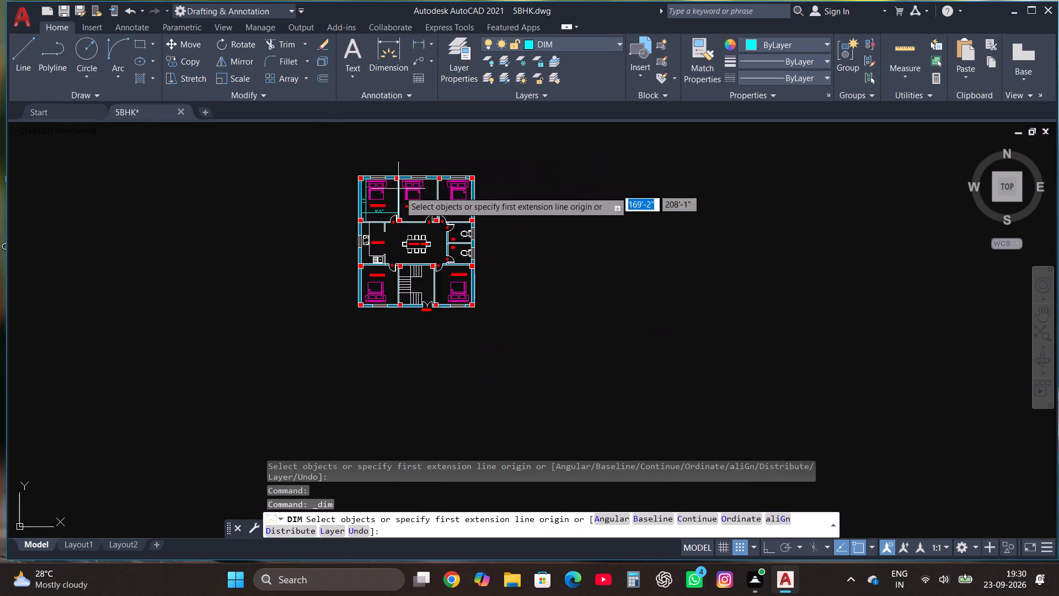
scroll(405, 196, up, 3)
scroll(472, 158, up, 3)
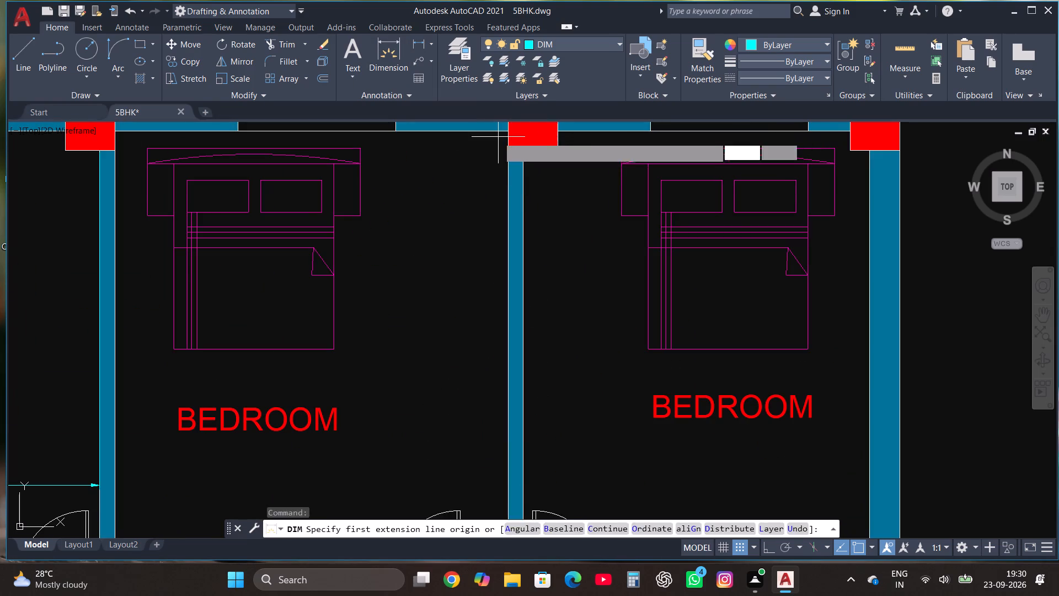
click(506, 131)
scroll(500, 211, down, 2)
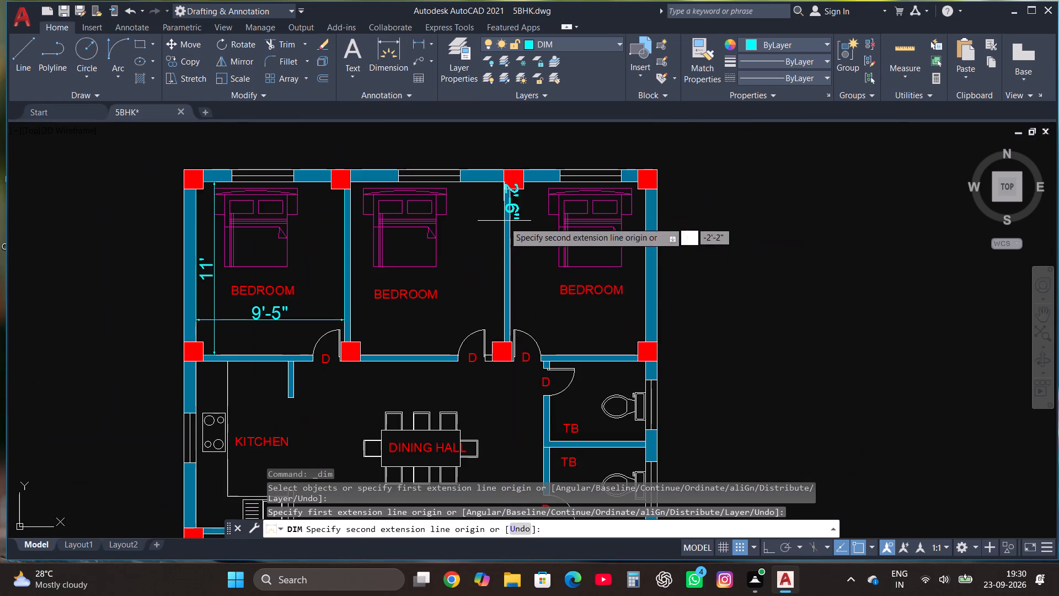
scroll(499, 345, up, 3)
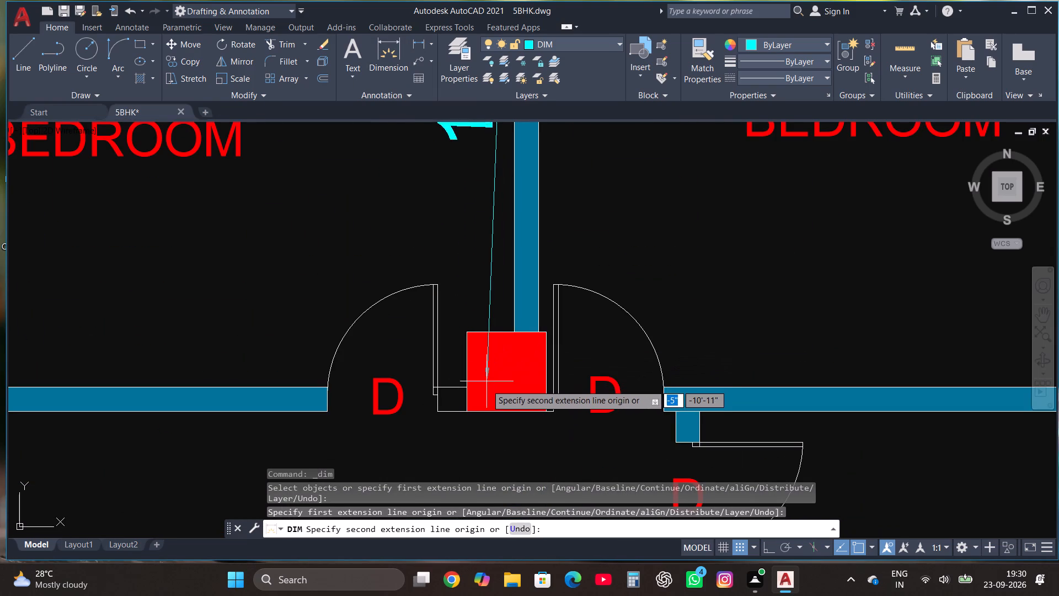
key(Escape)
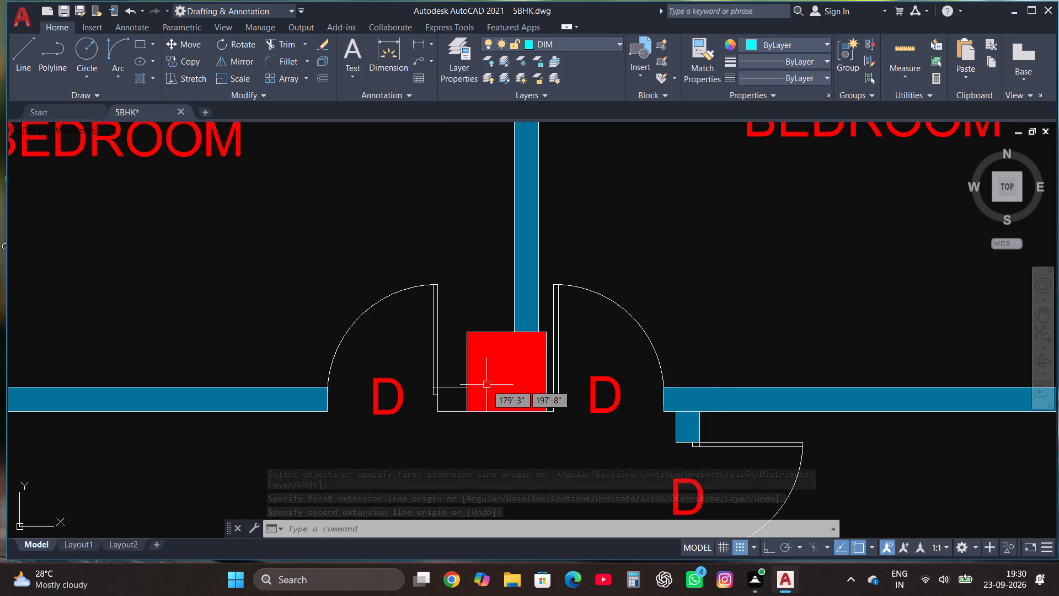
Dimension the middle north bedroom's north-south length between its inner wall faces with Ortho on, placing the dimension line near the west wall.
click(376, 52)
scroll(630, 461, down, 3)
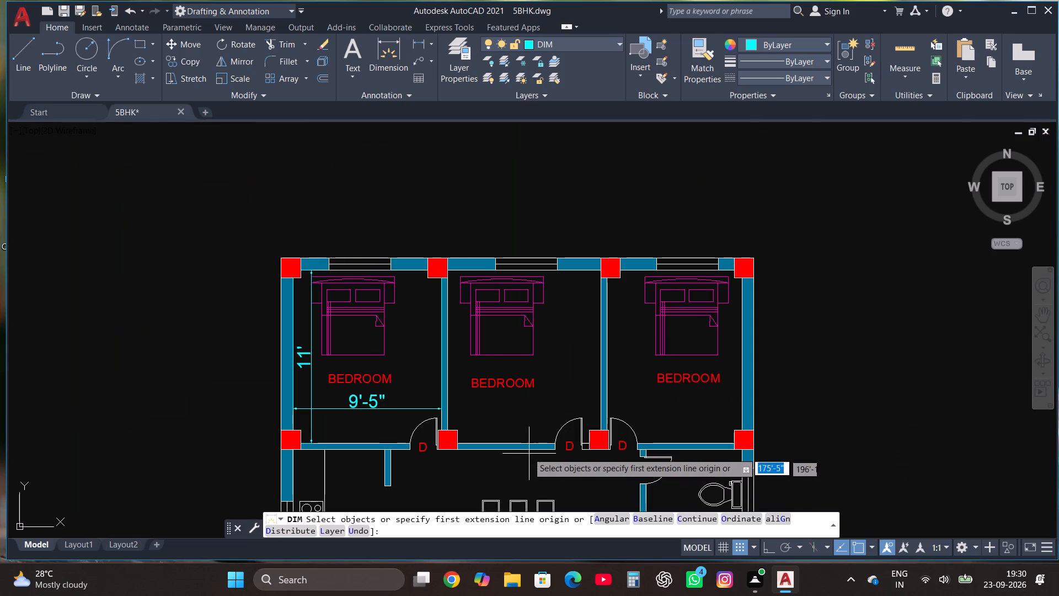
scroll(462, 444, up, 3)
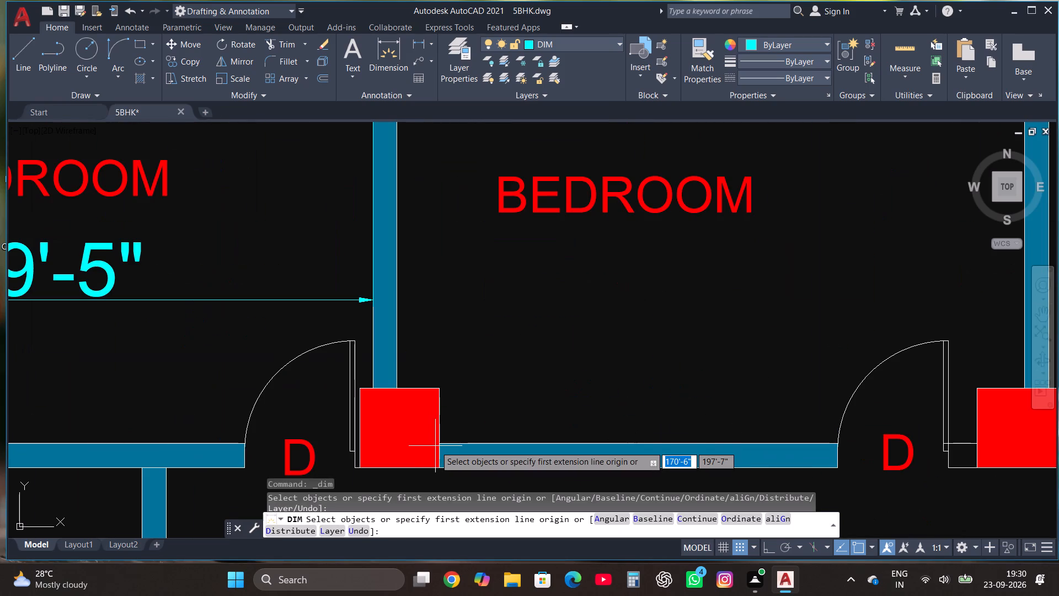
click(439, 444)
scroll(439, 444, down, 4)
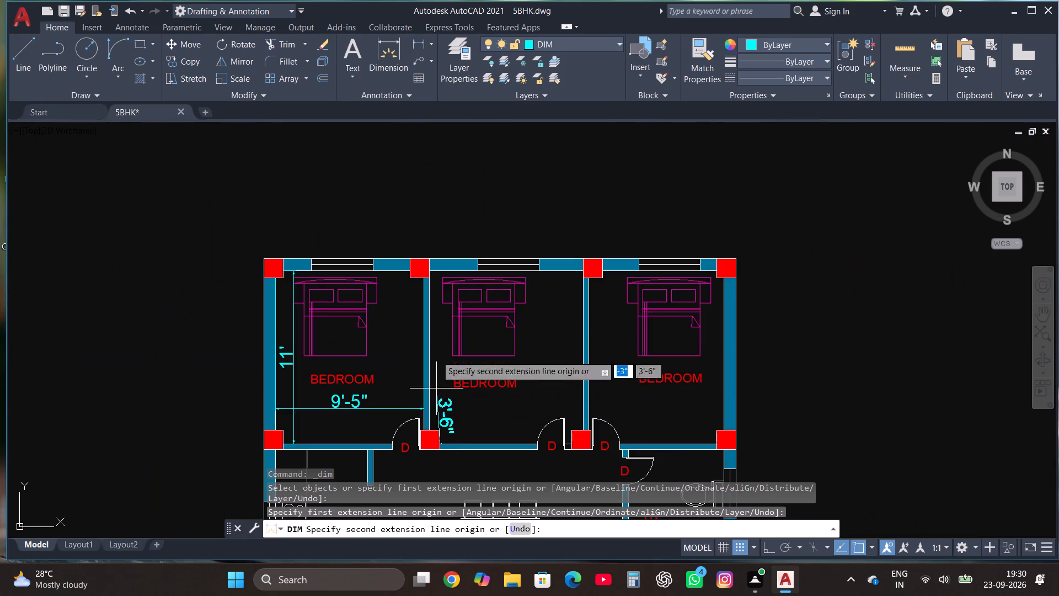
scroll(432, 271, up, 2)
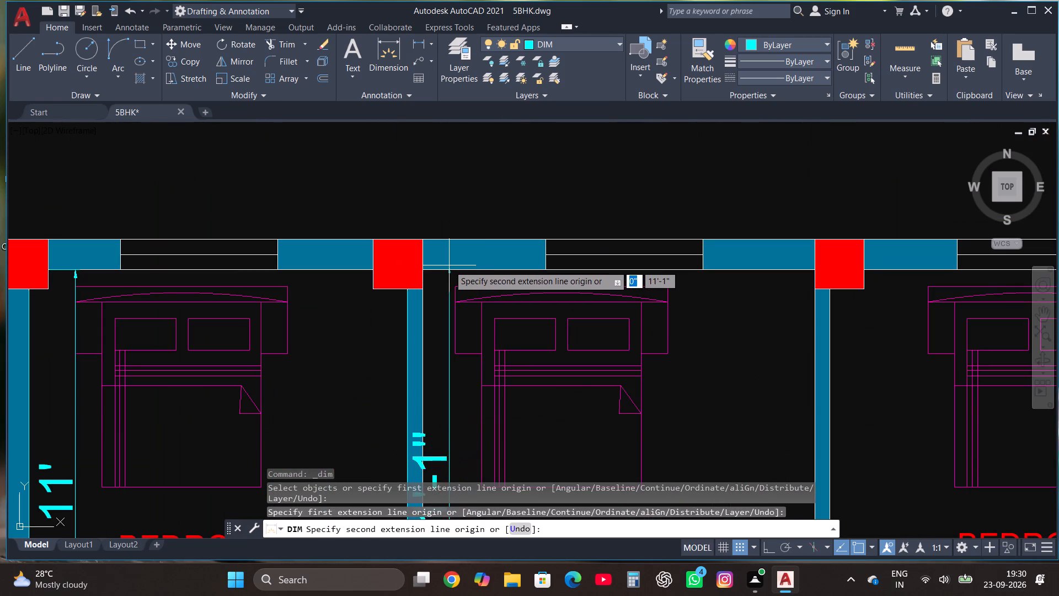
key(F8)
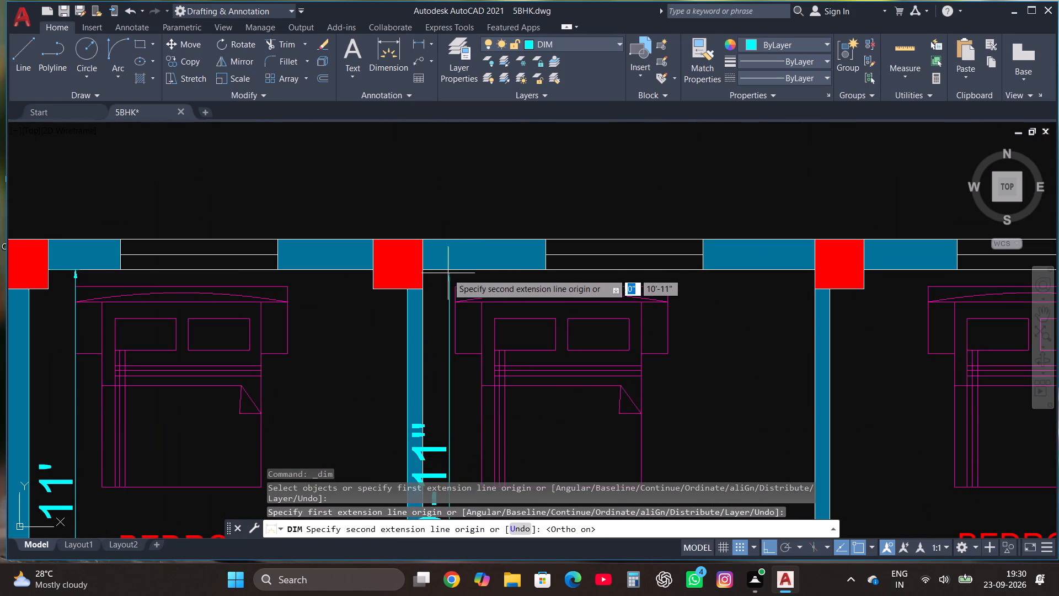
click(460, 268)
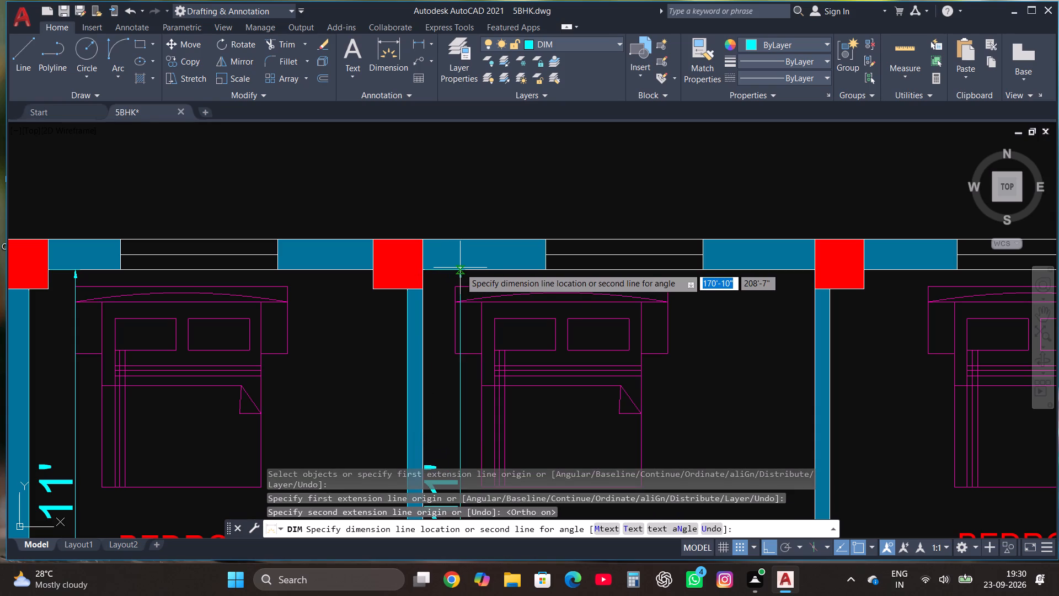
scroll(460, 268, down, 2)
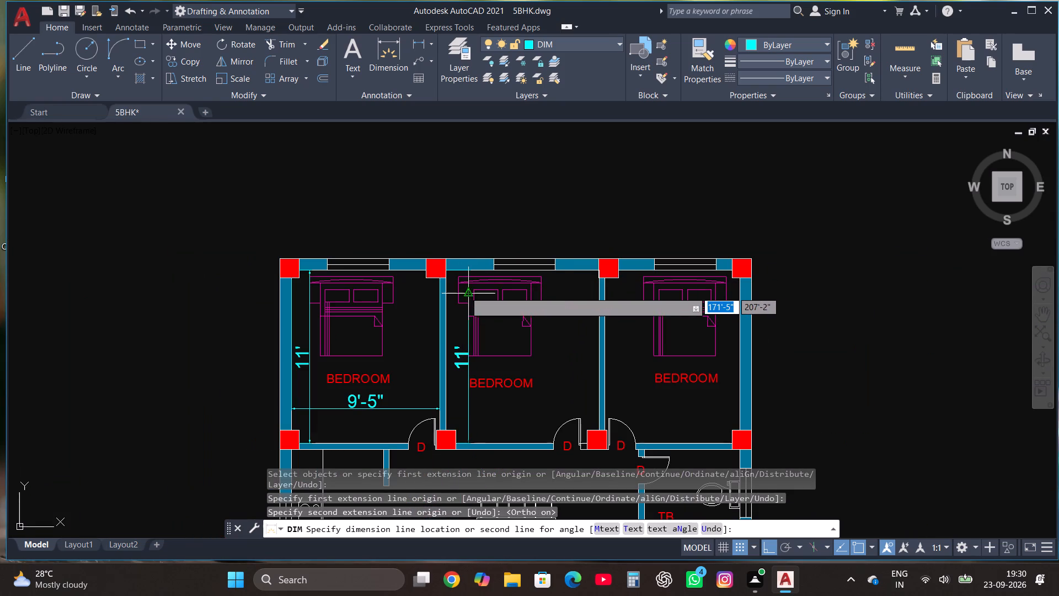
click(465, 292)
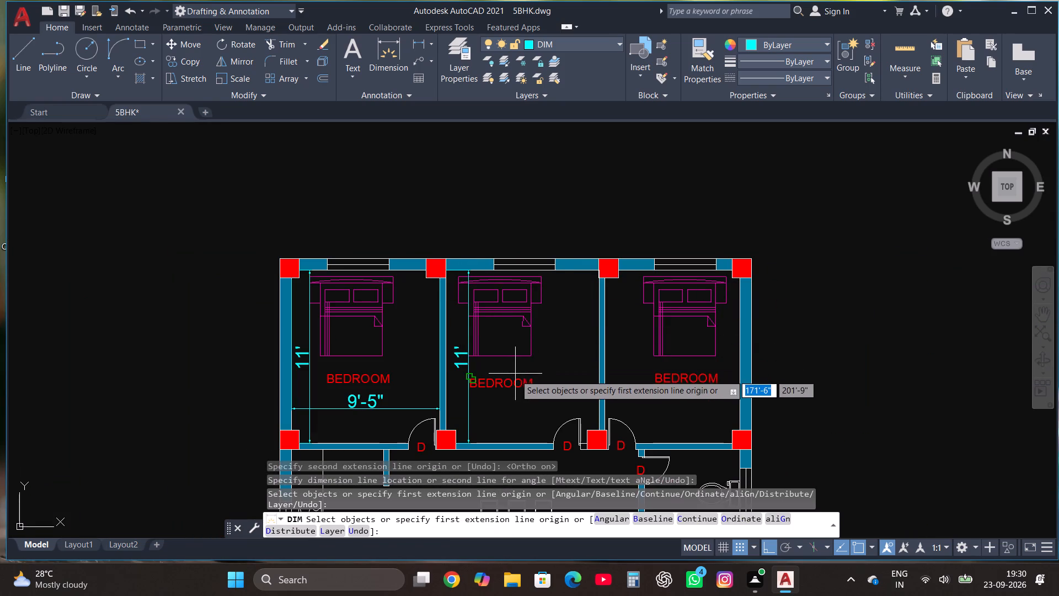
Dimension the middle north bedroom's east-west width between its inner wall faces, placing the dimension line below the BEDROOM label.
click(385, 48)
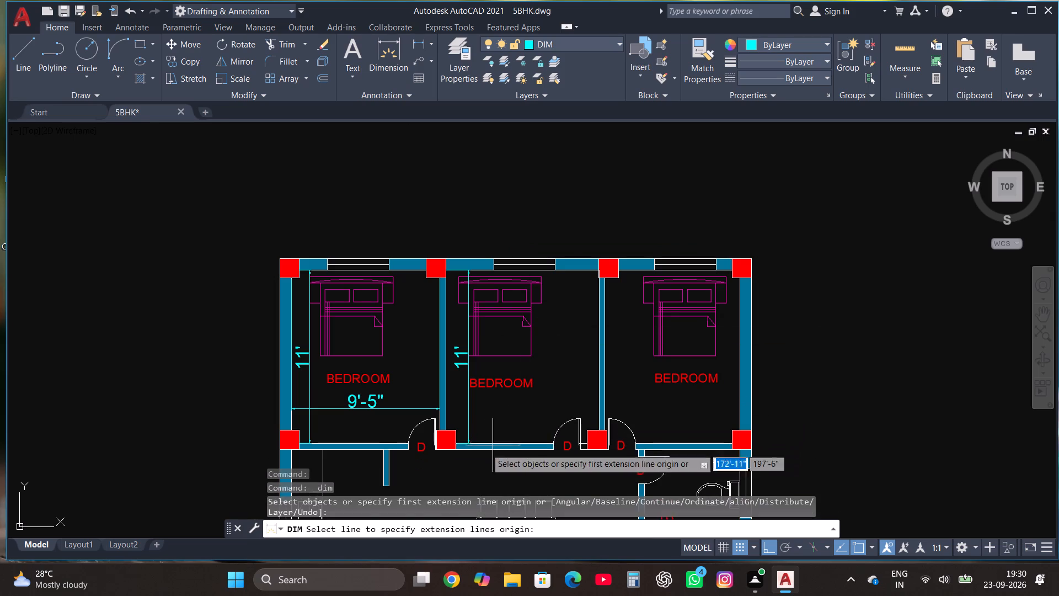
scroll(477, 449, up, 2)
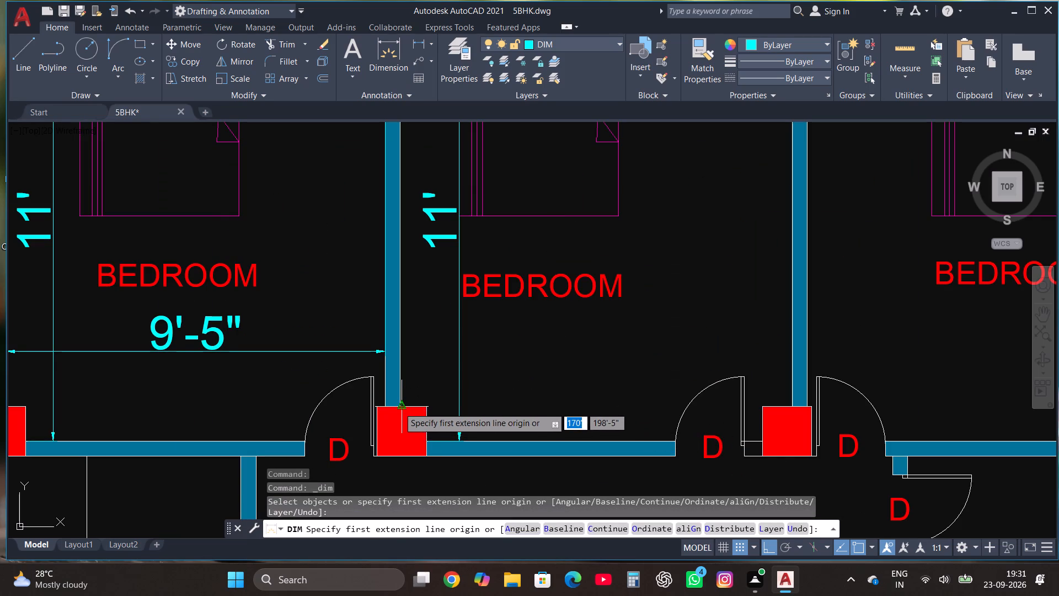
click(397, 406)
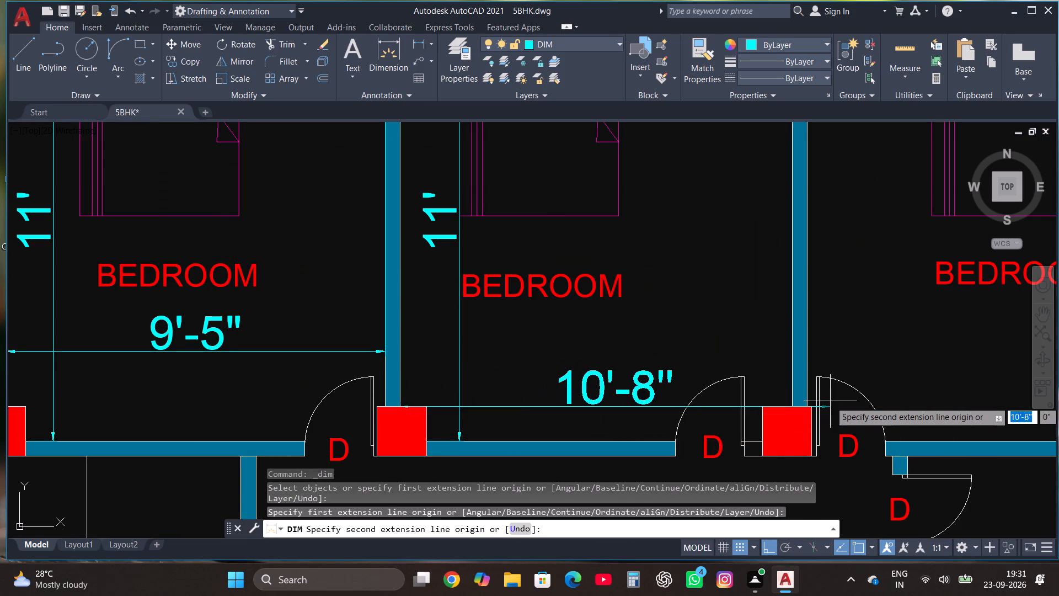
click(791, 405)
click(782, 369)
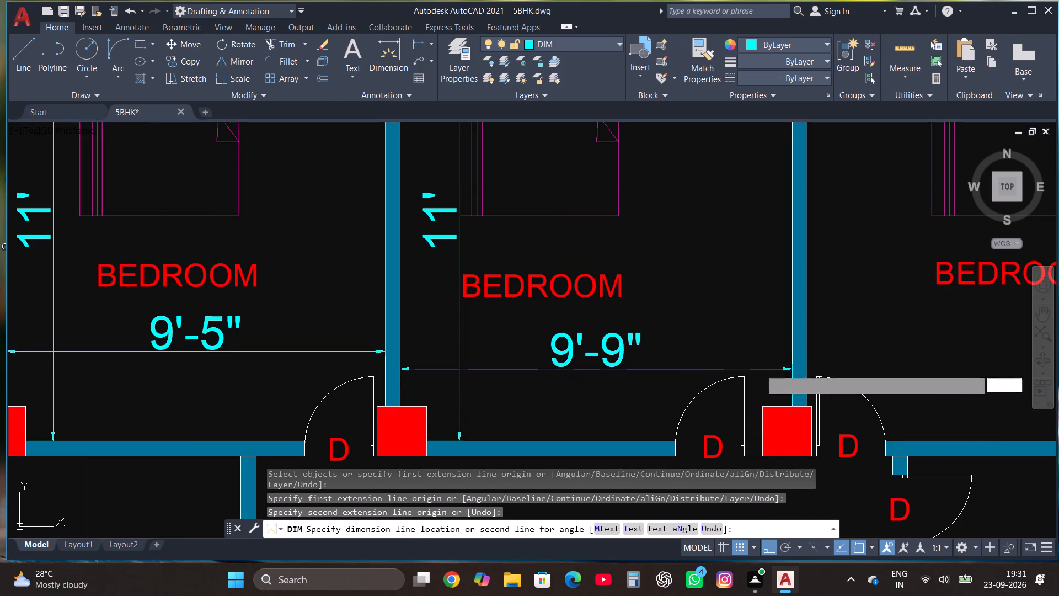
Dimension the northeast bedroom's east-west width between its inner wall faces, placing the dimension line below the BEDROOM label.
scroll(543, 381, down, 3)
scroll(701, 284, up, 2)
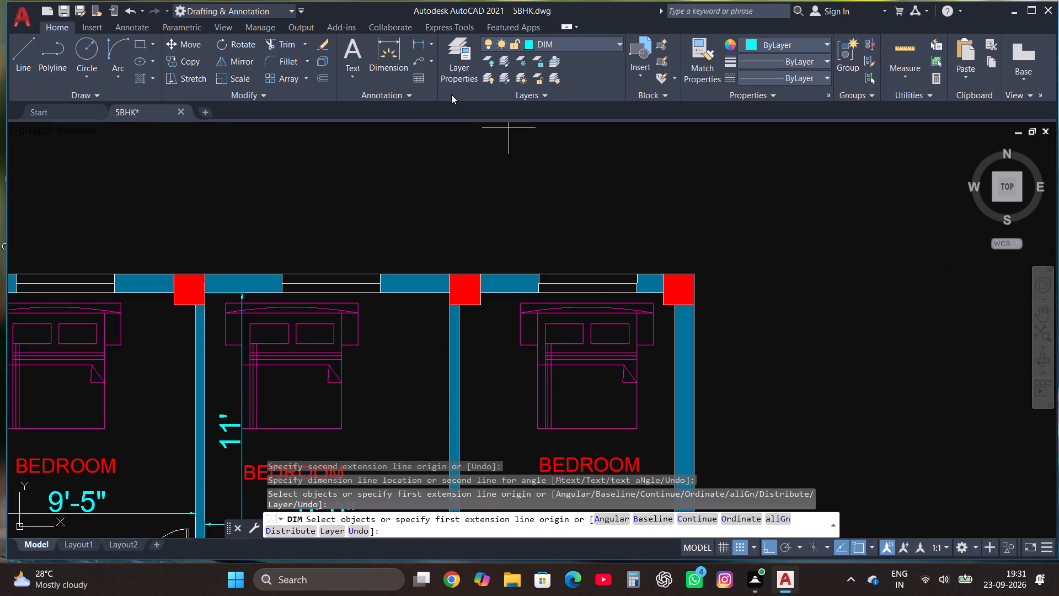
click(382, 44)
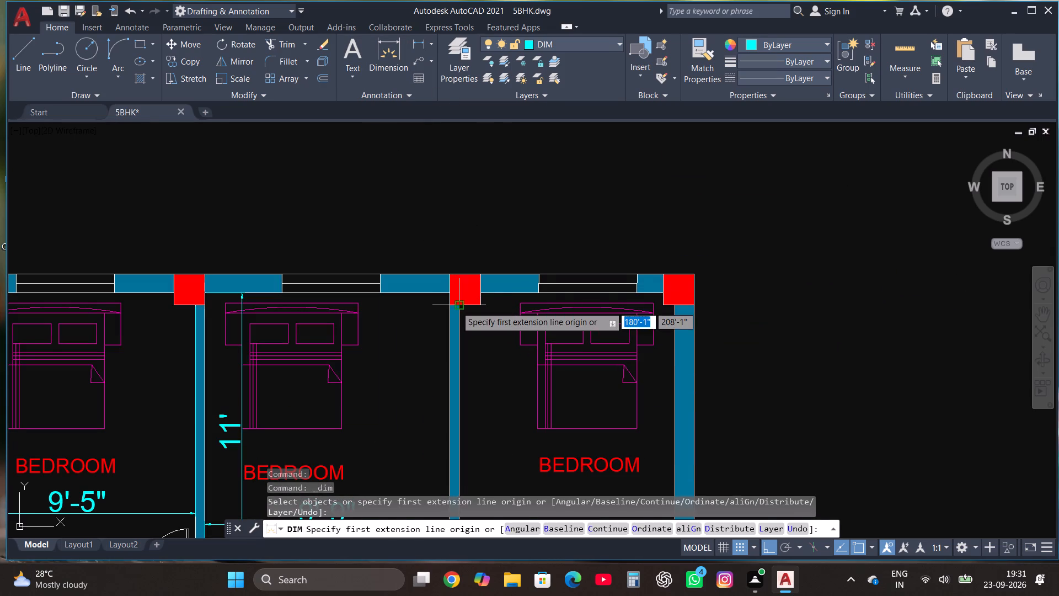
click(456, 306)
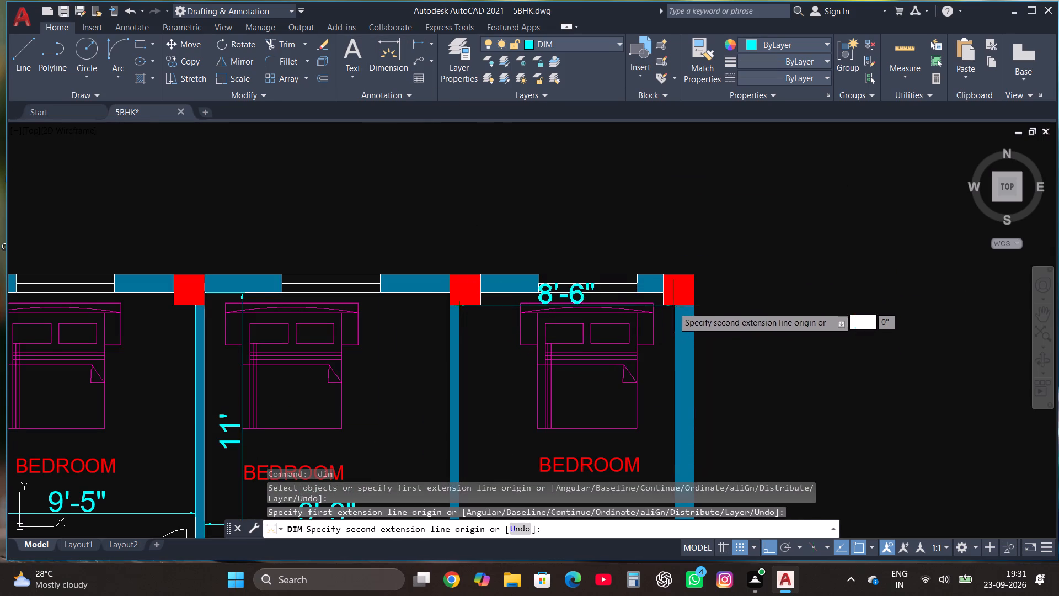
click(675, 308)
scroll(666, 360, down, 2)
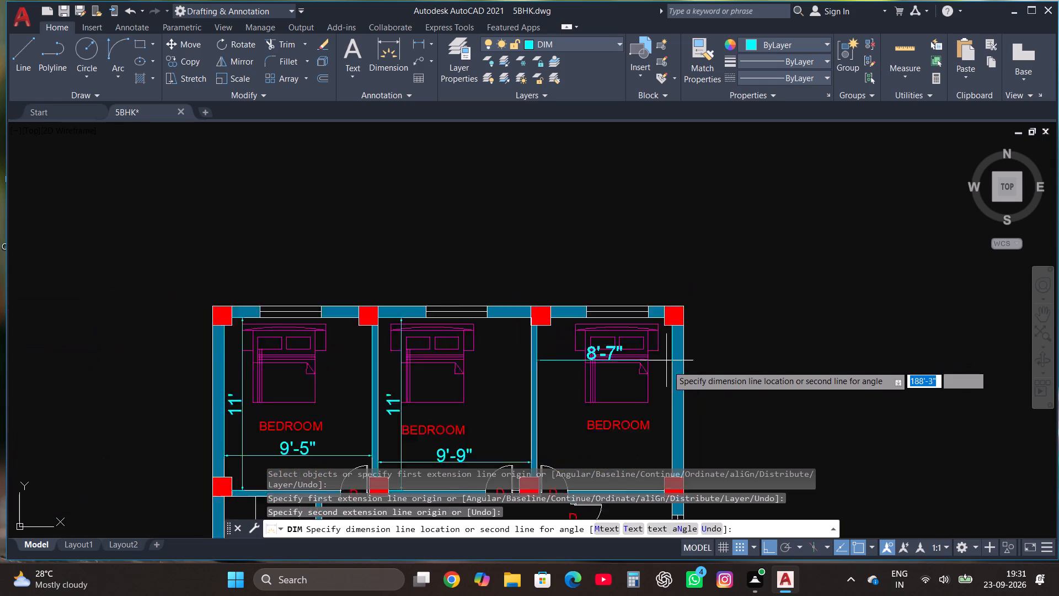
click(669, 419)
Dimension the northeast bedroom's north-south length between its inner wall faces, placing the dimension line just west of the BEDROOM label.
scroll(634, 434, up, 3)
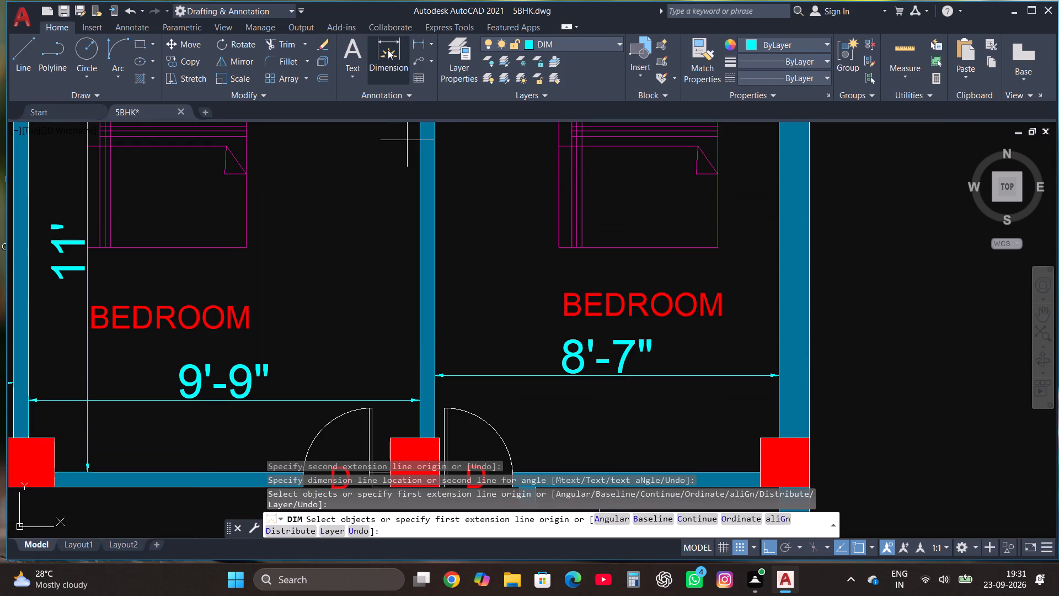
click(388, 50)
scroll(506, 253, down, 1)
scroll(625, 393, down, 1)
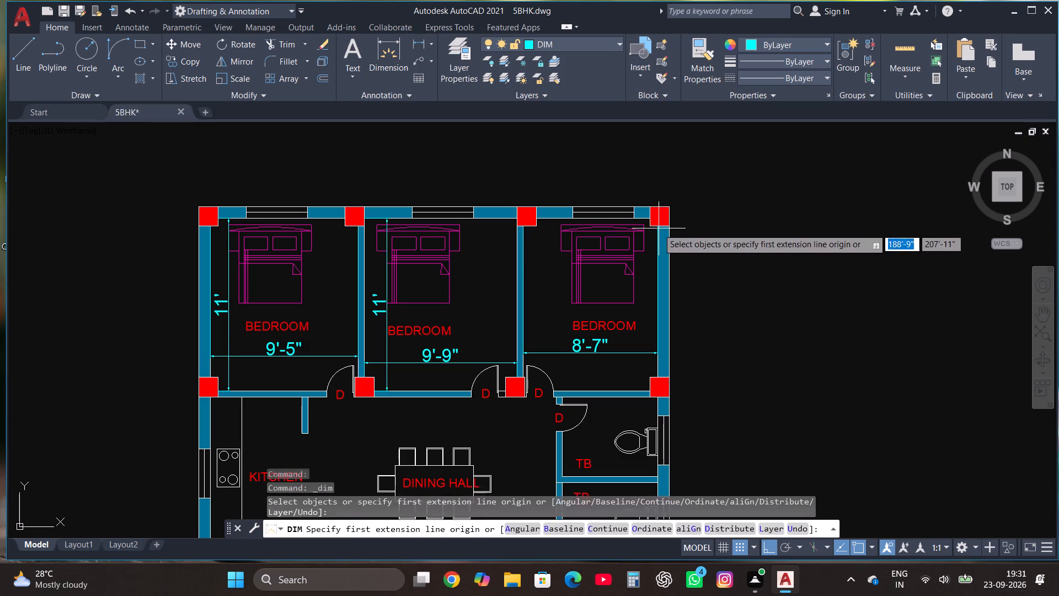
scroll(646, 217, up, 2)
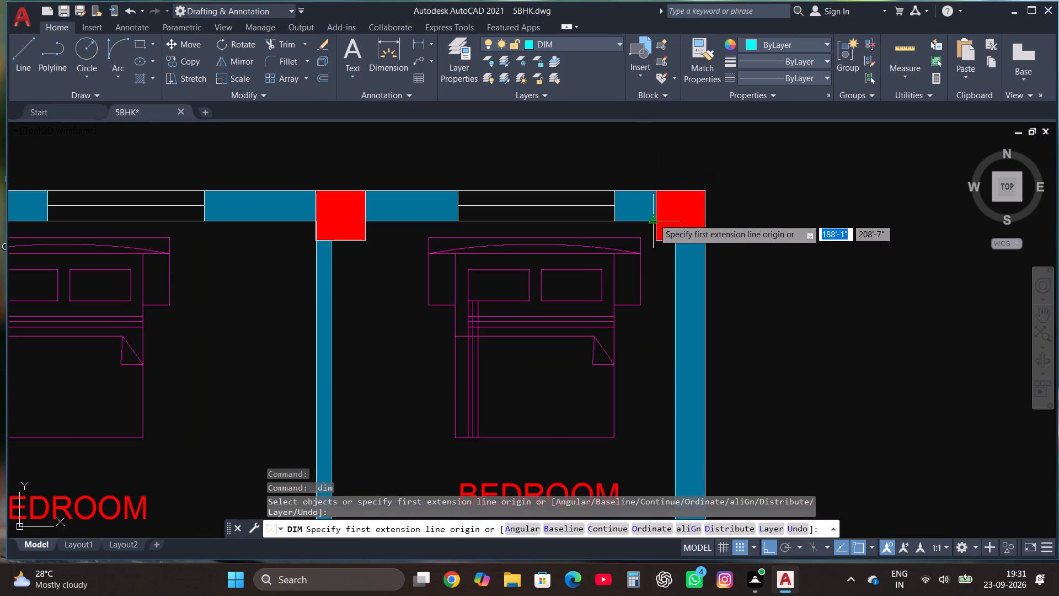
scroll(654, 219, up, 4)
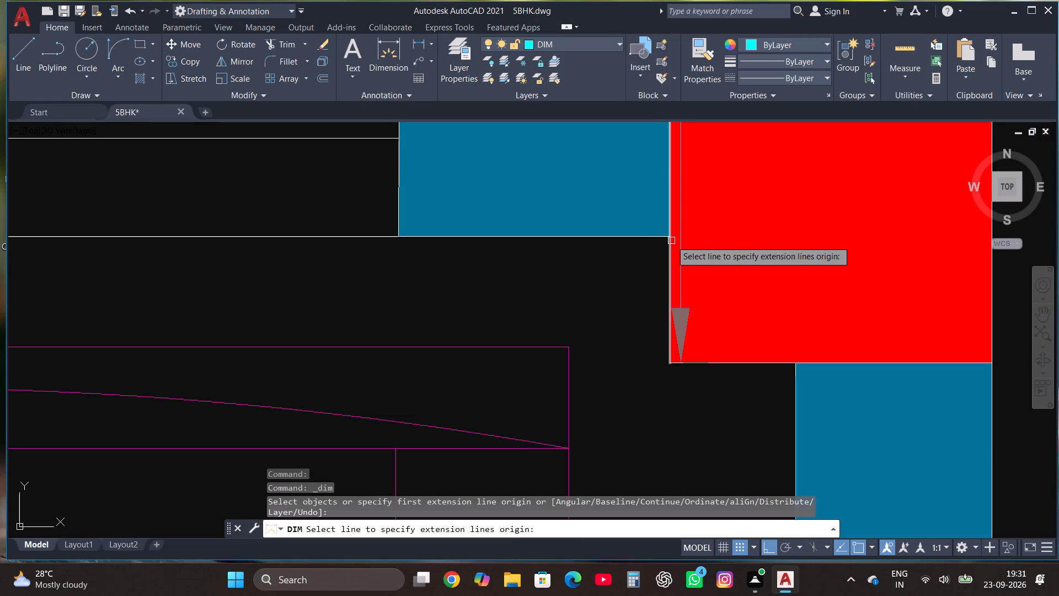
click(669, 237)
scroll(561, 251, down, 5)
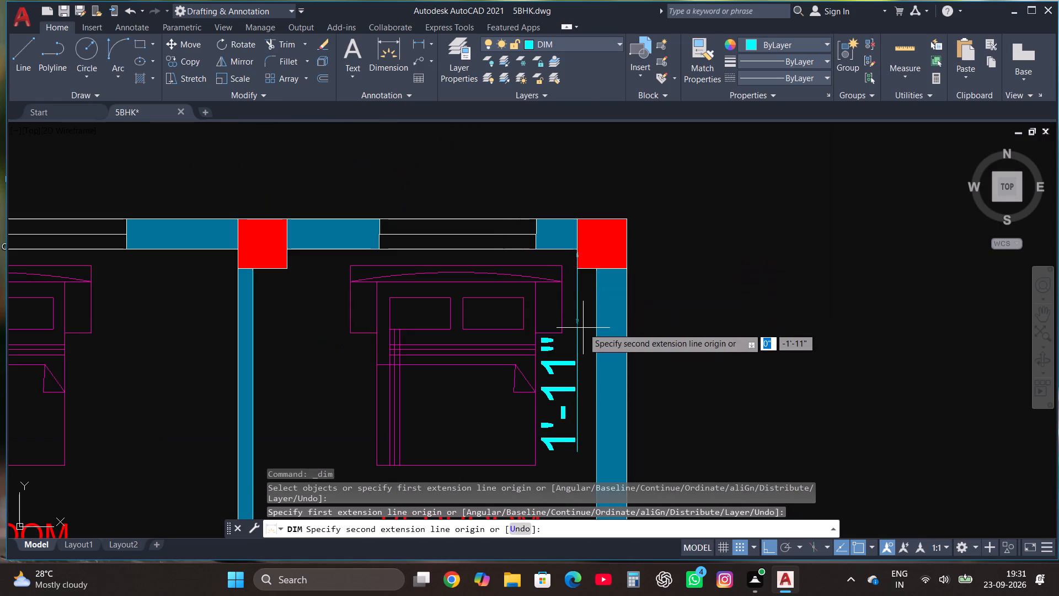
scroll(583, 328, down, 2)
scroll(582, 473, up, 4)
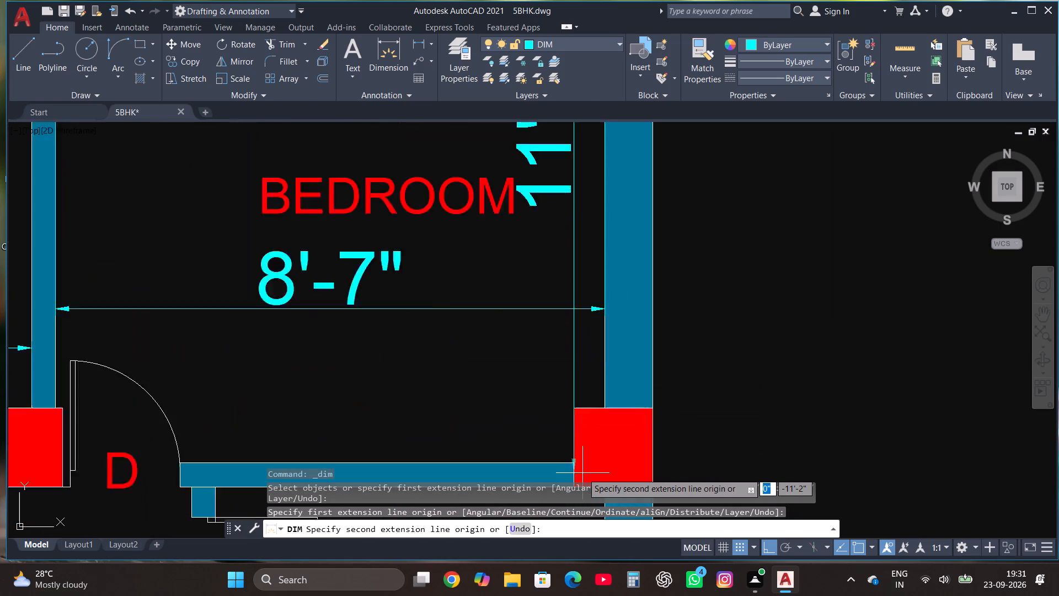
click(568, 455)
scroll(568, 455, down, 3)
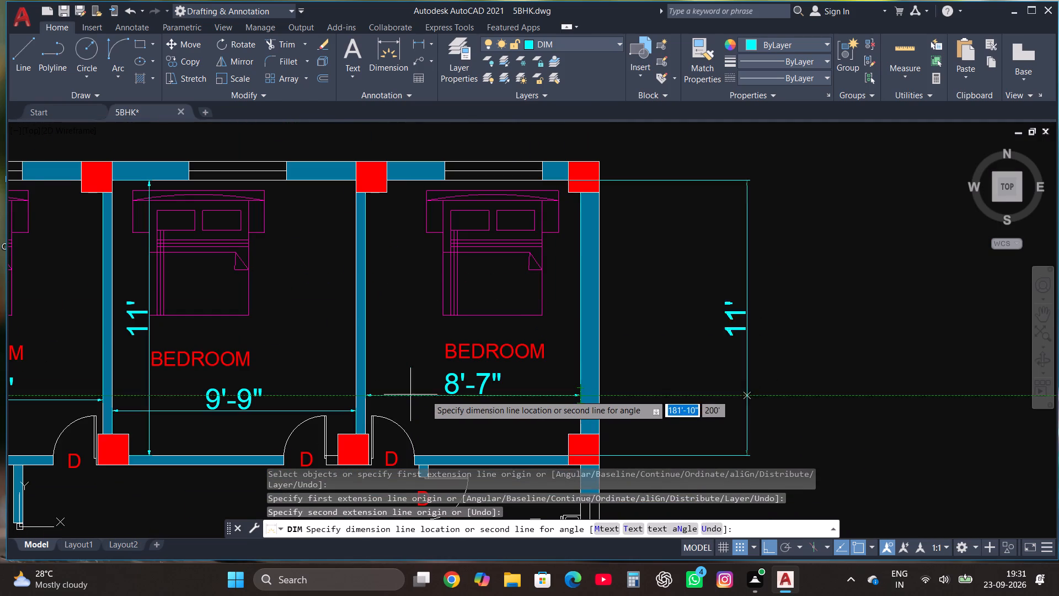
click(428, 395)
Dimension the northern TB room's north-south length between its inner wall faces, placing the dimension line just west of the toilet fixture.
scroll(468, 279, down, 1)
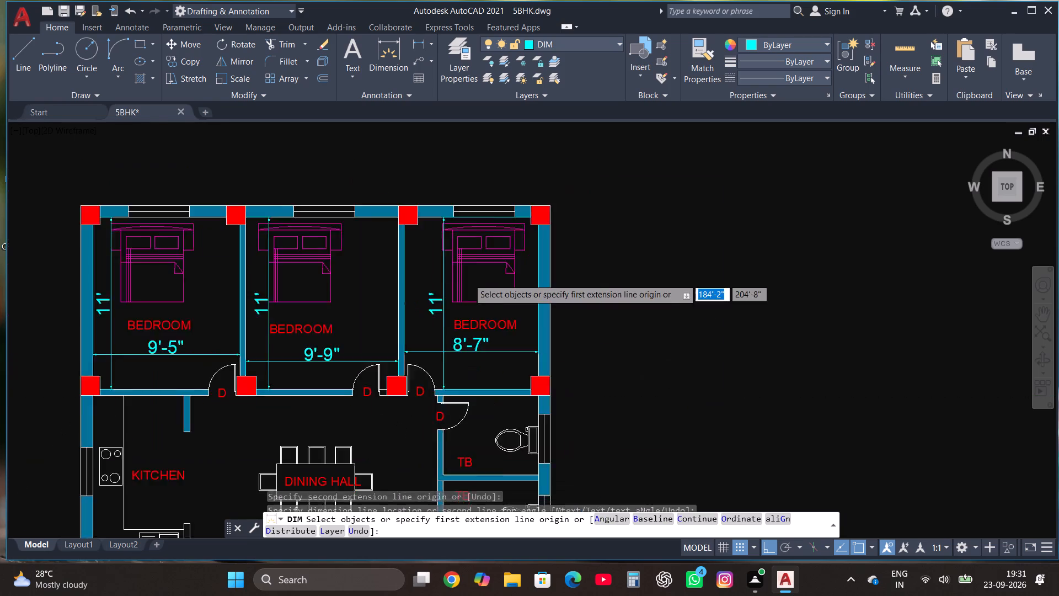
scroll(468, 279, down, 1)
scroll(516, 216, down, 1)
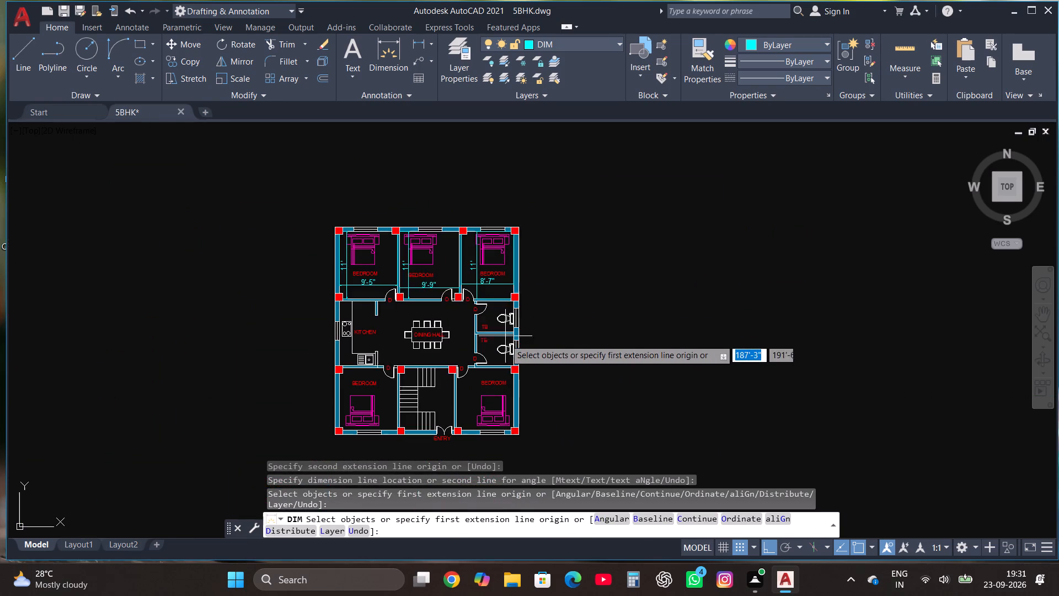
scroll(505, 339, up, 3)
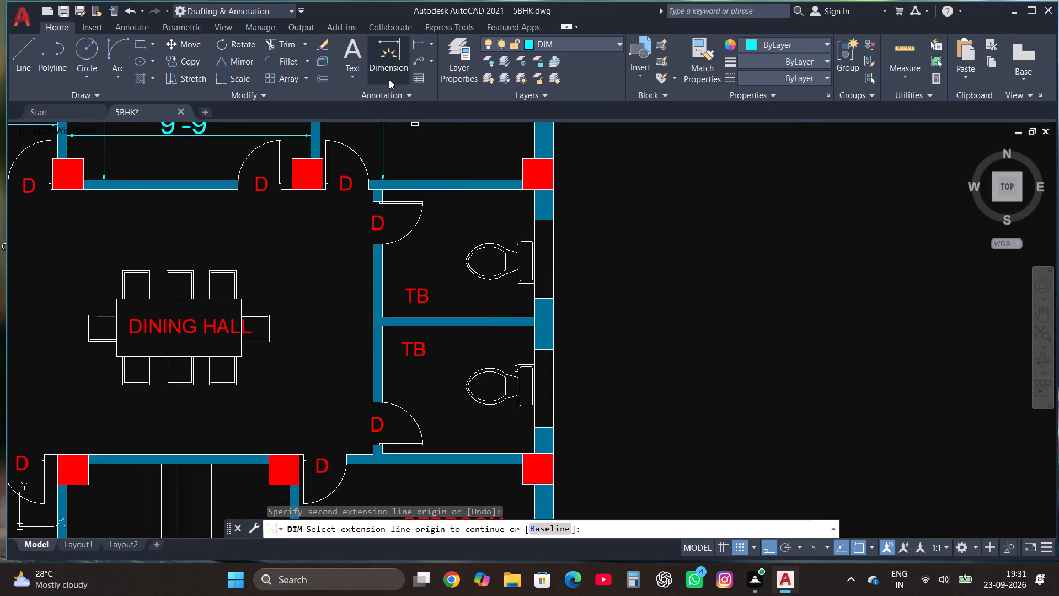
click(386, 56)
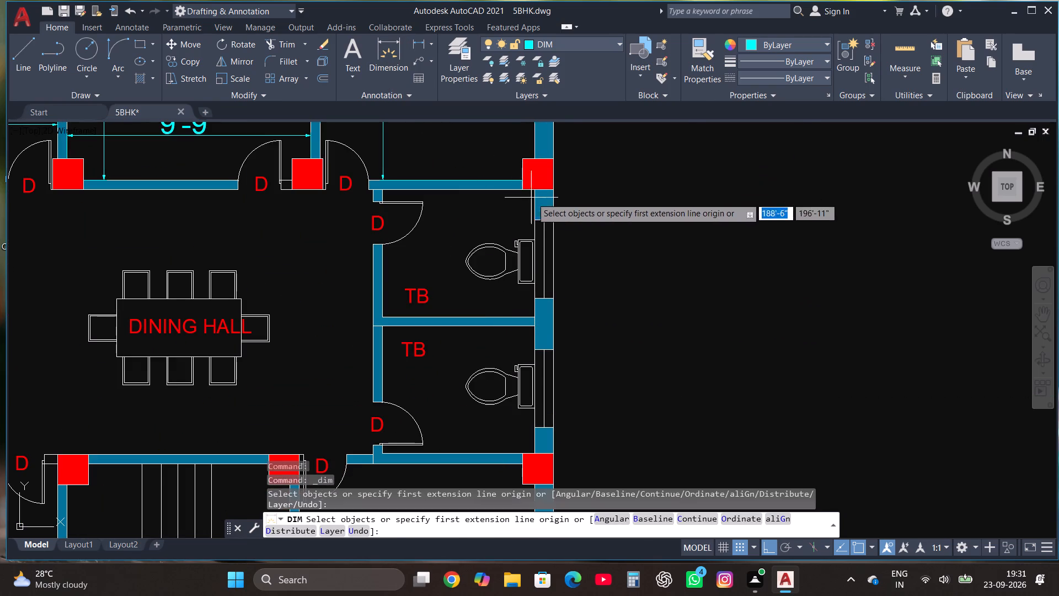
click(533, 191)
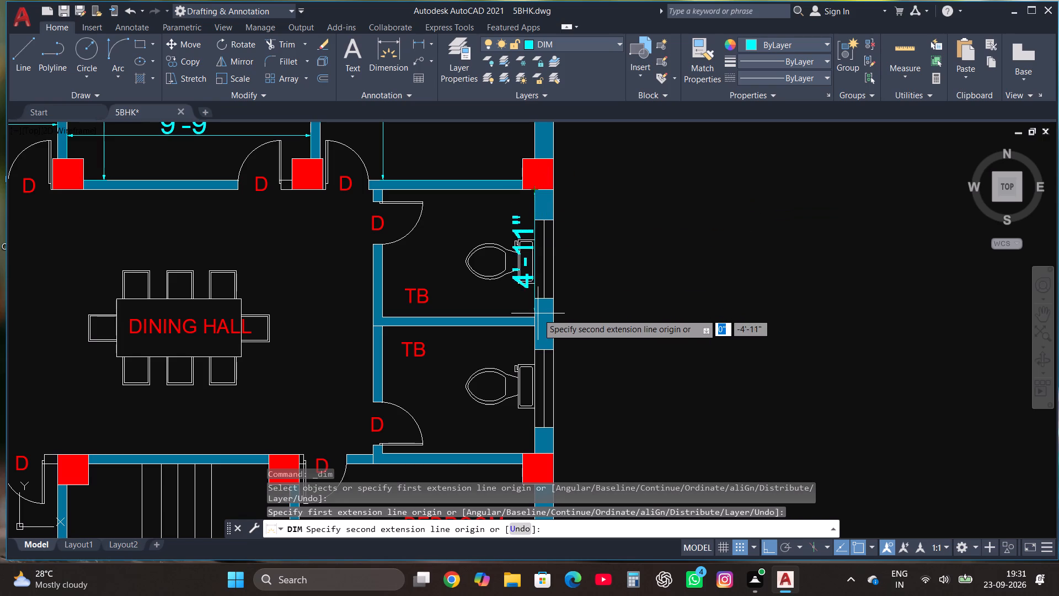
click(531, 316)
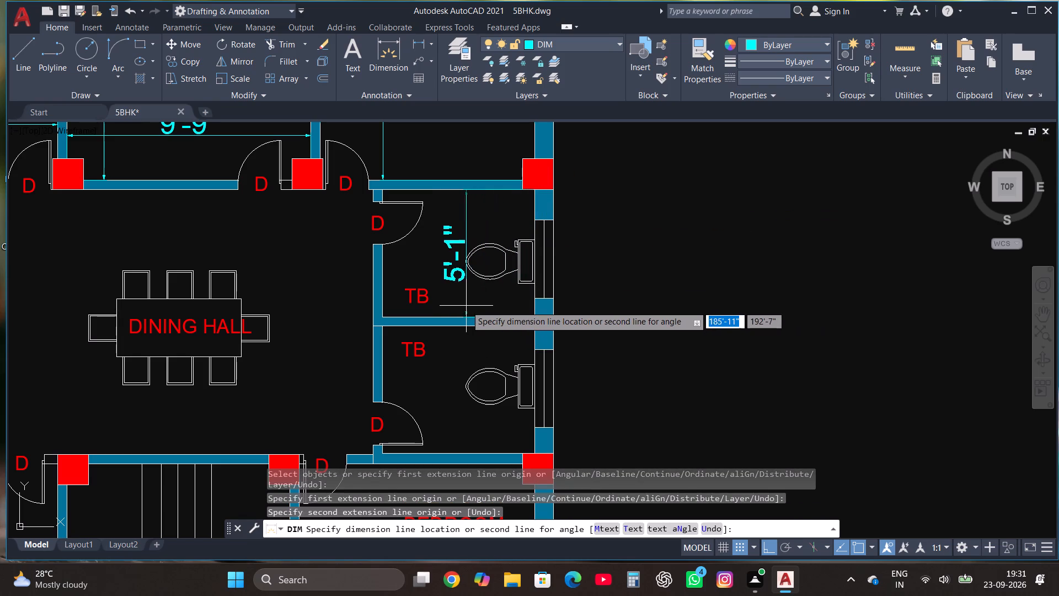
click(452, 301)
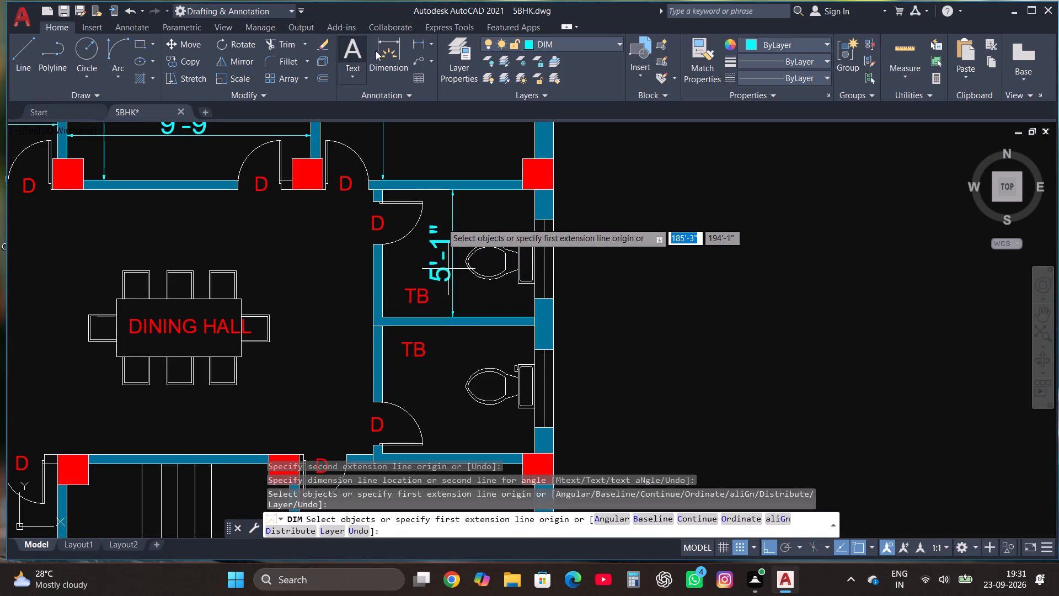
Dimension the northern TB room's east-west width between its inner wall faces, placing the dimension line just above its south wall.
click(381, 54)
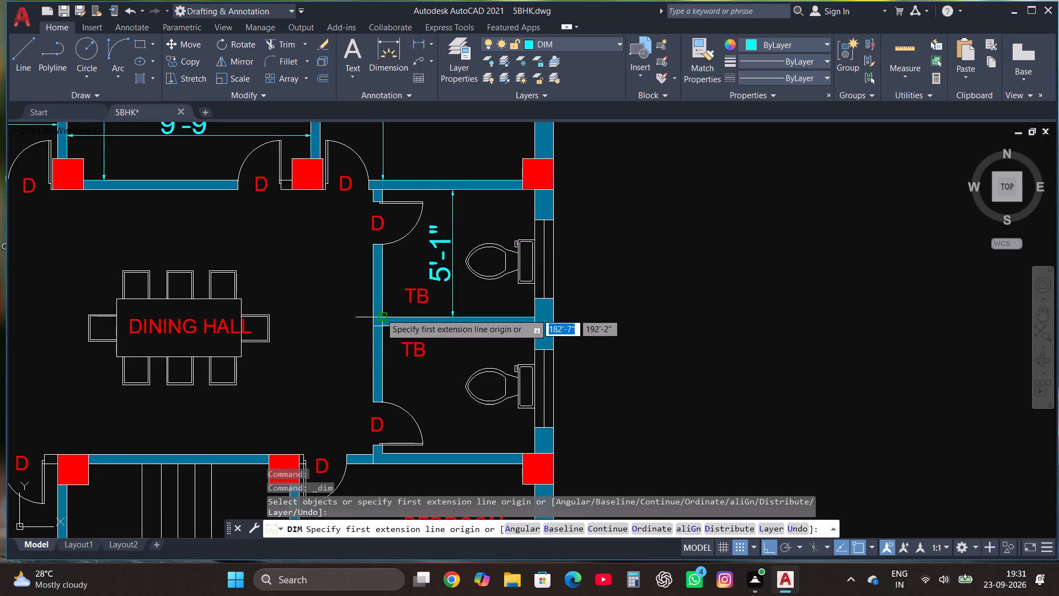
click(381, 313)
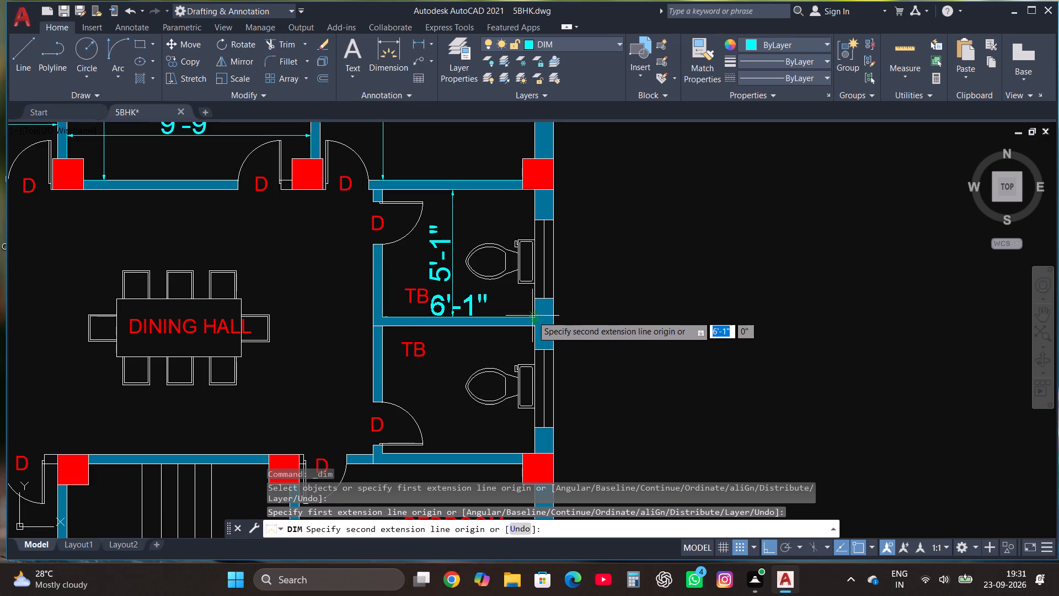
click(533, 316)
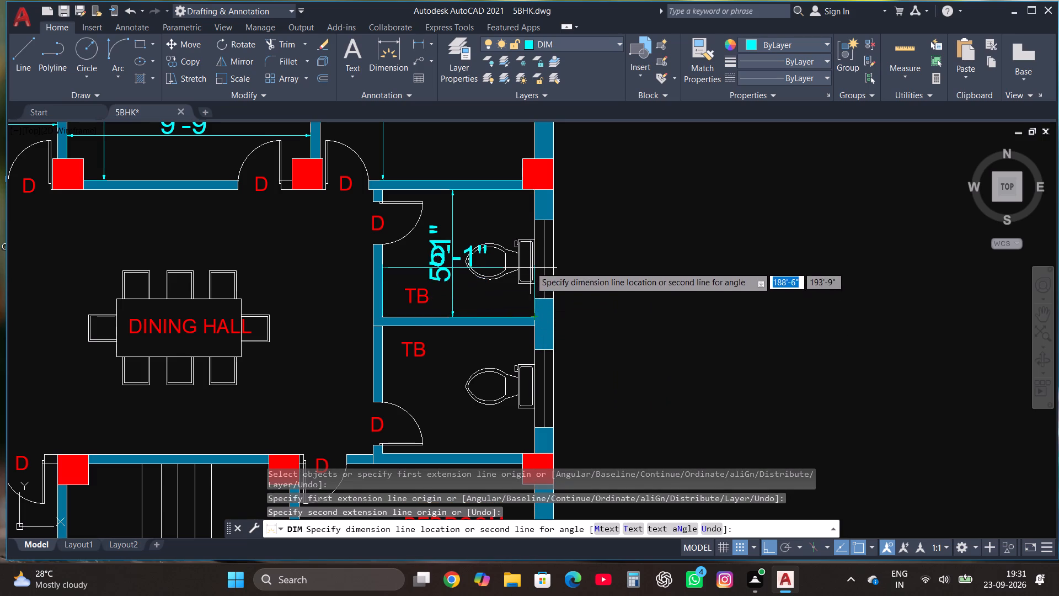
click(530, 307)
Dimension the southern TB room's east-west width between its inner wall faces, placing the dimension line just below the TB label.
click(398, 50)
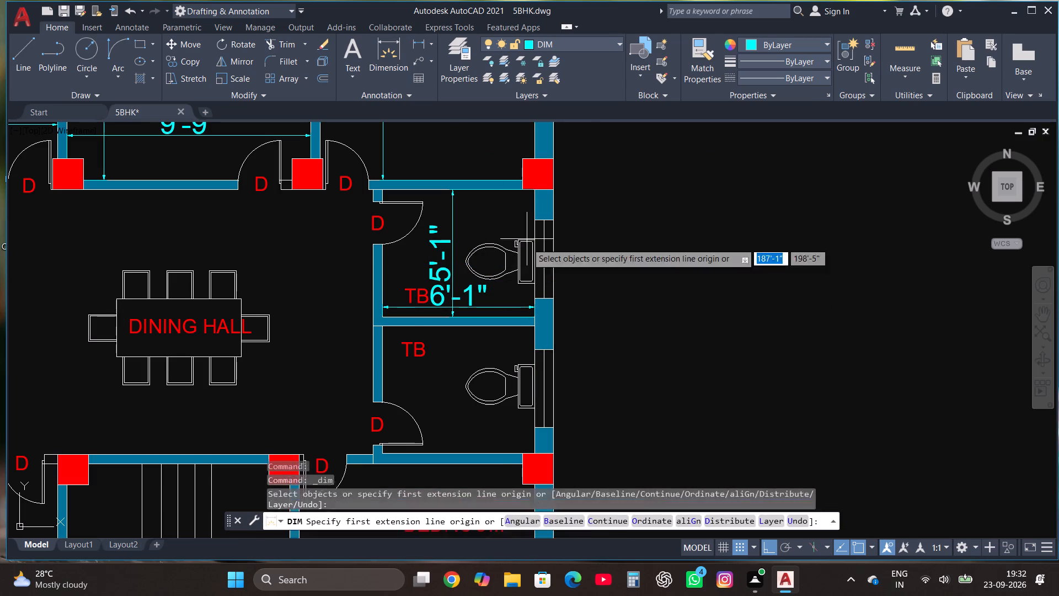
click(413, 327)
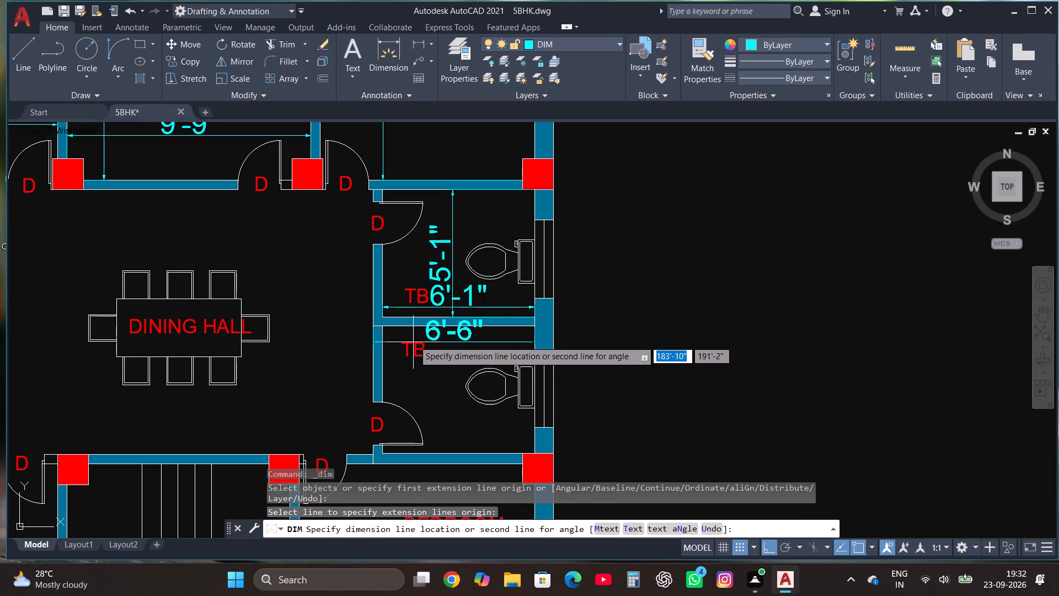
click(375, 67)
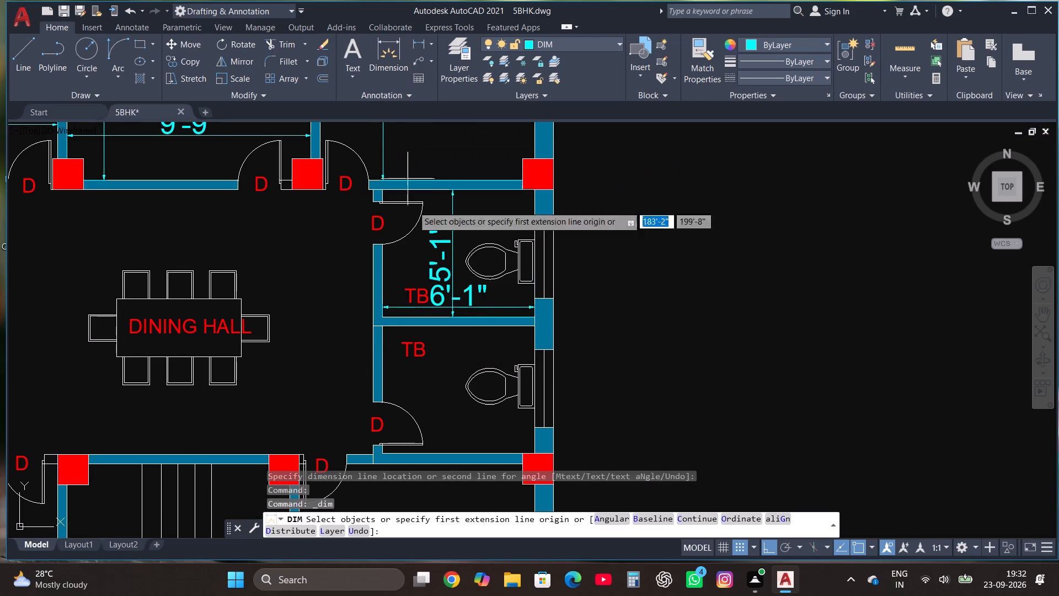
click(384, 327)
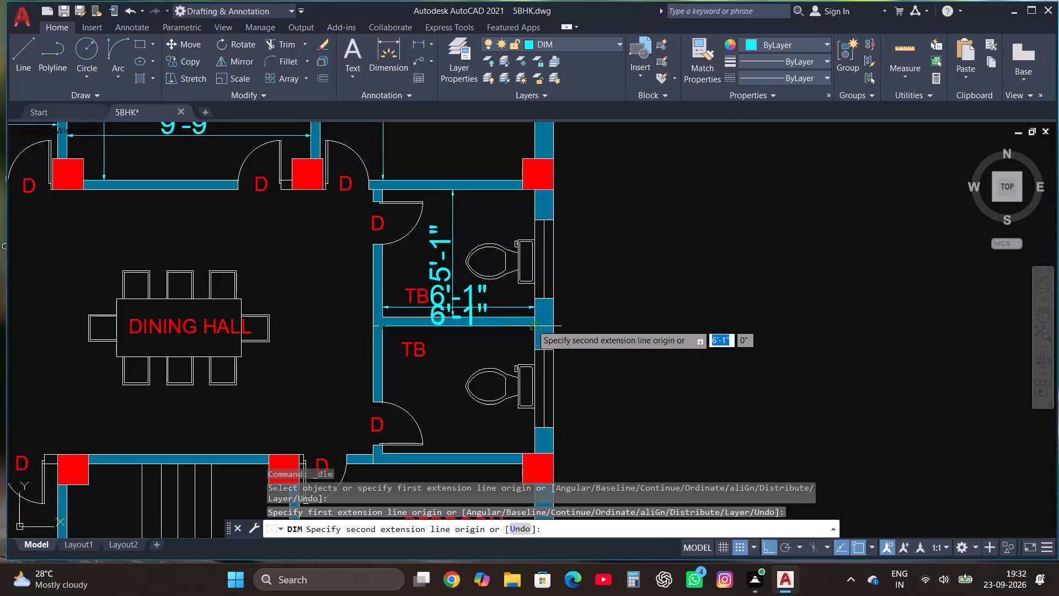
click(536, 327)
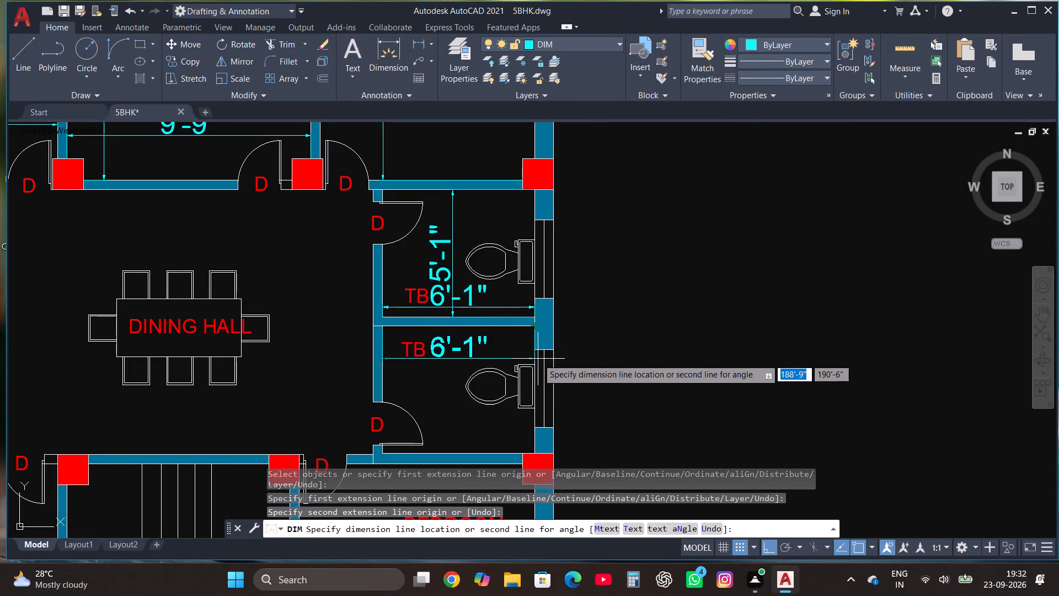
click(538, 359)
Dimension the southern TB room's north-south length between its inner wall faces, placing the dimension line just west of the toilet fixture.
click(394, 60)
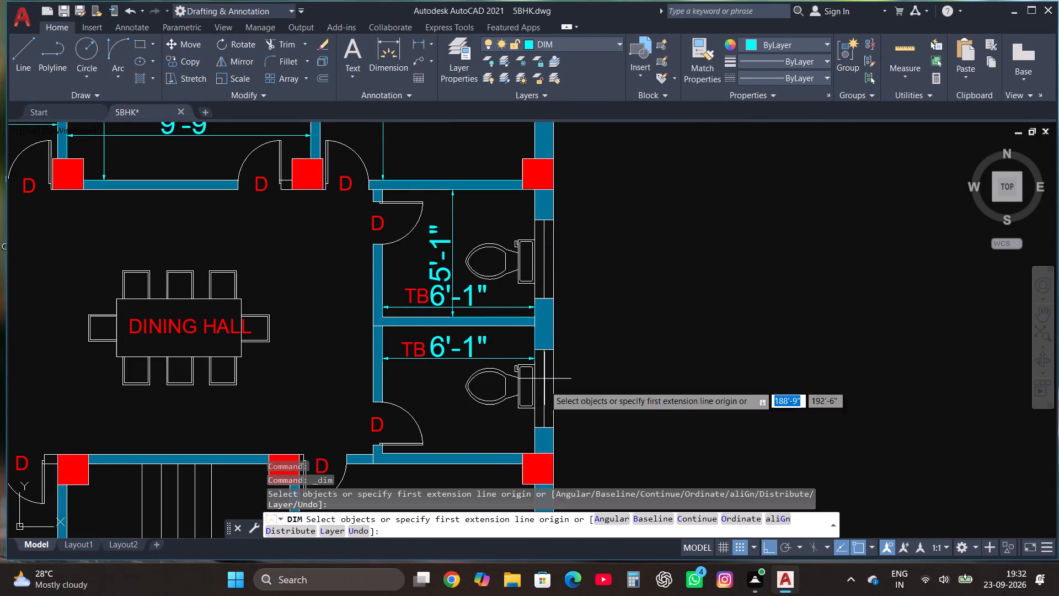
click(536, 454)
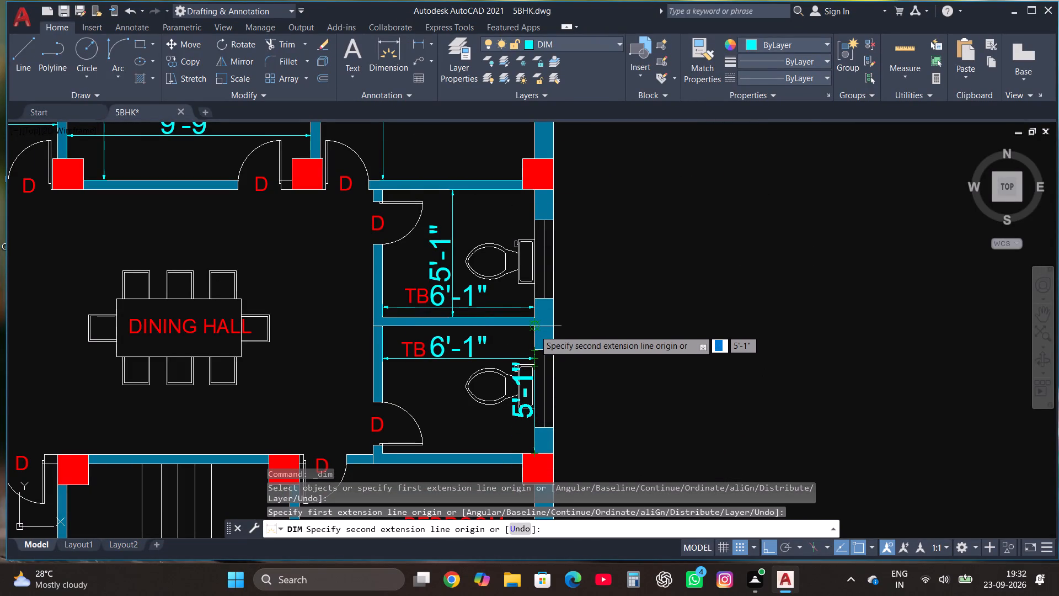
click(536, 330)
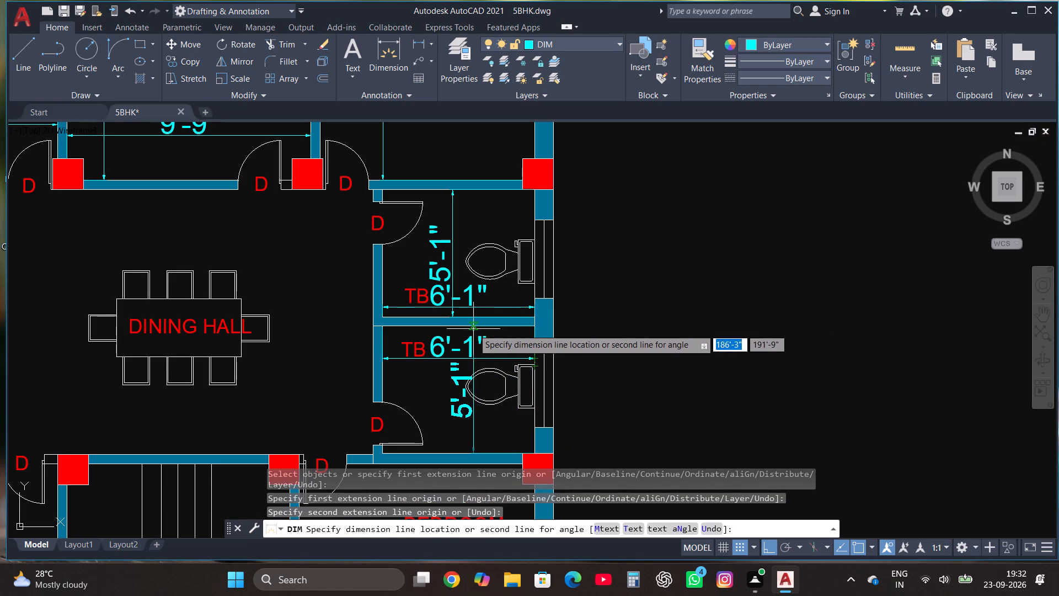
click(449, 331)
Dimension the dining hall's east-west width from the kitchen stub wall to the TB wall, placing the dimension line north of the table.
scroll(561, 268, down, 1)
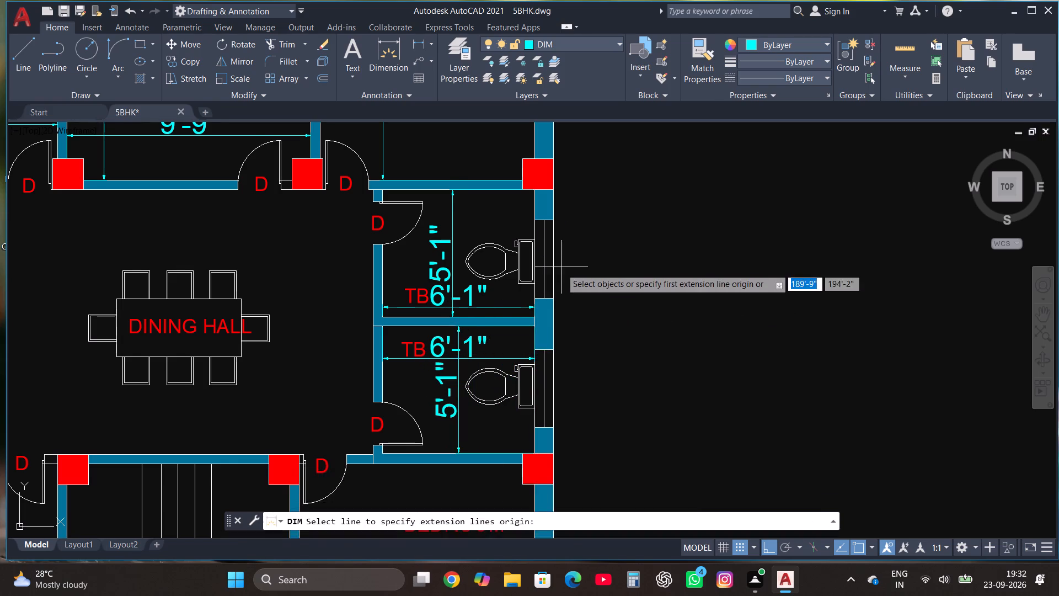
click(377, 57)
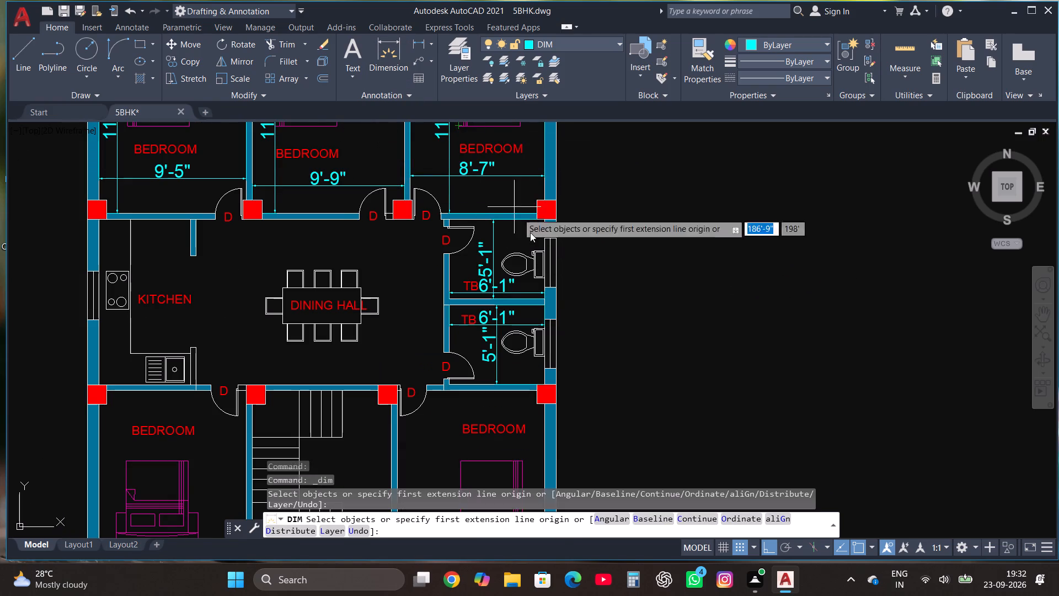
scroll(536, 240, down, 2)
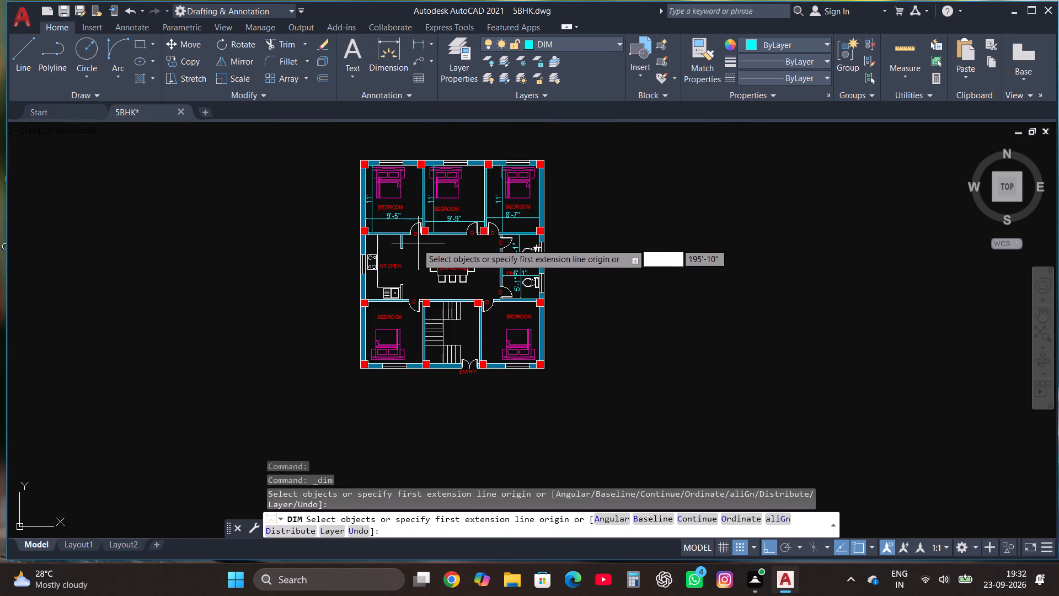
scroll(395, 241, up, 2)
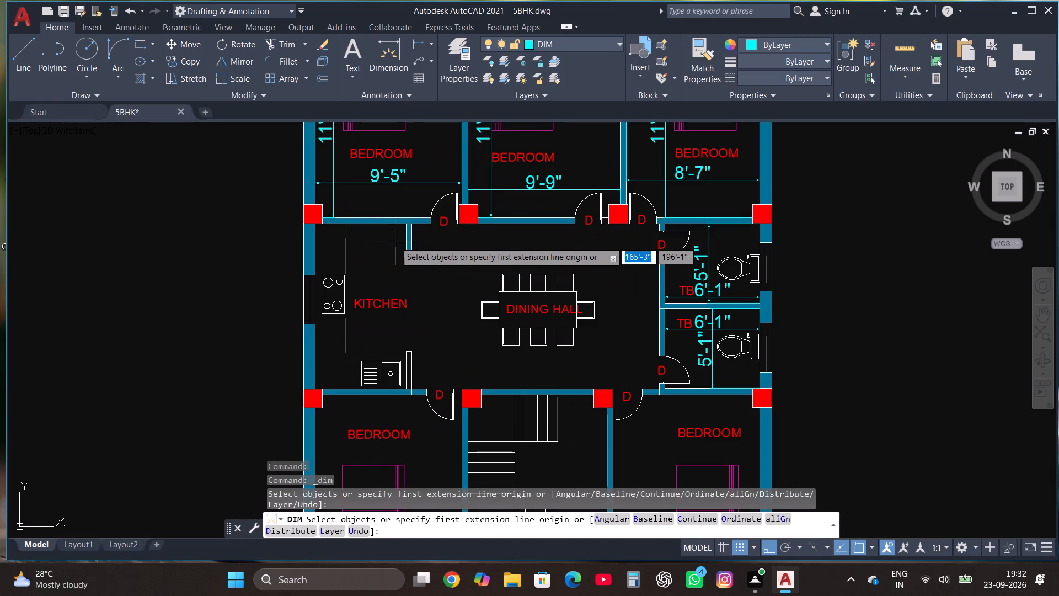
click(409, 225)
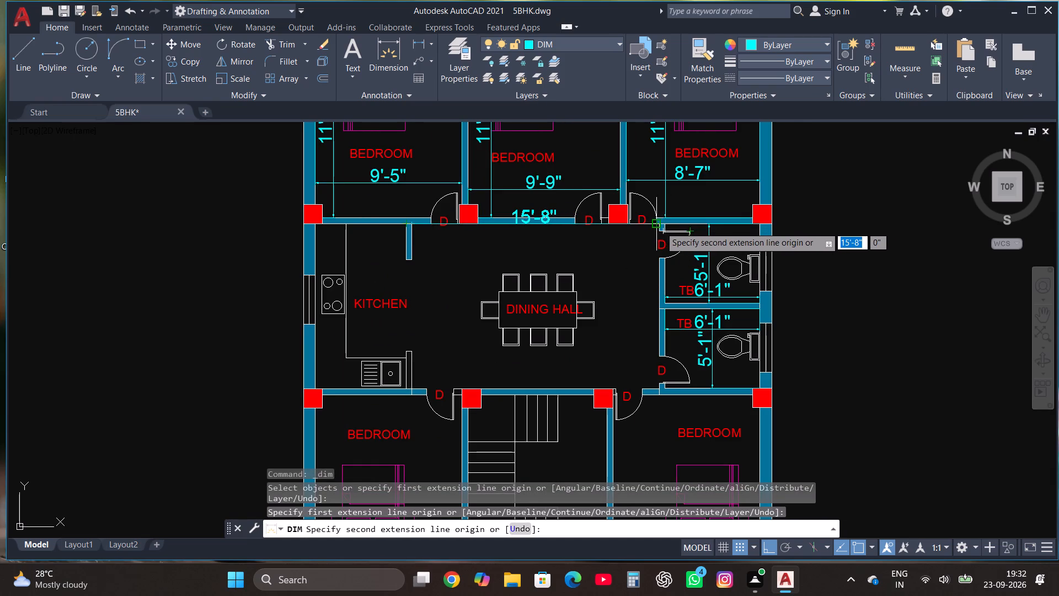
scroll(664, 228, up, 3)
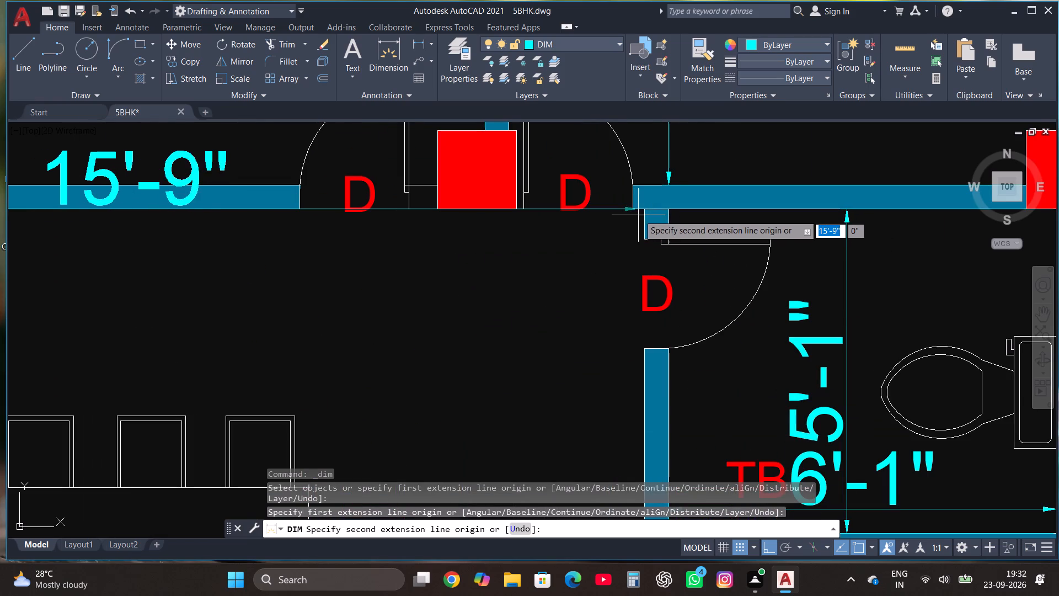
click(643, 213)
scroll(643, 213, down, 2)
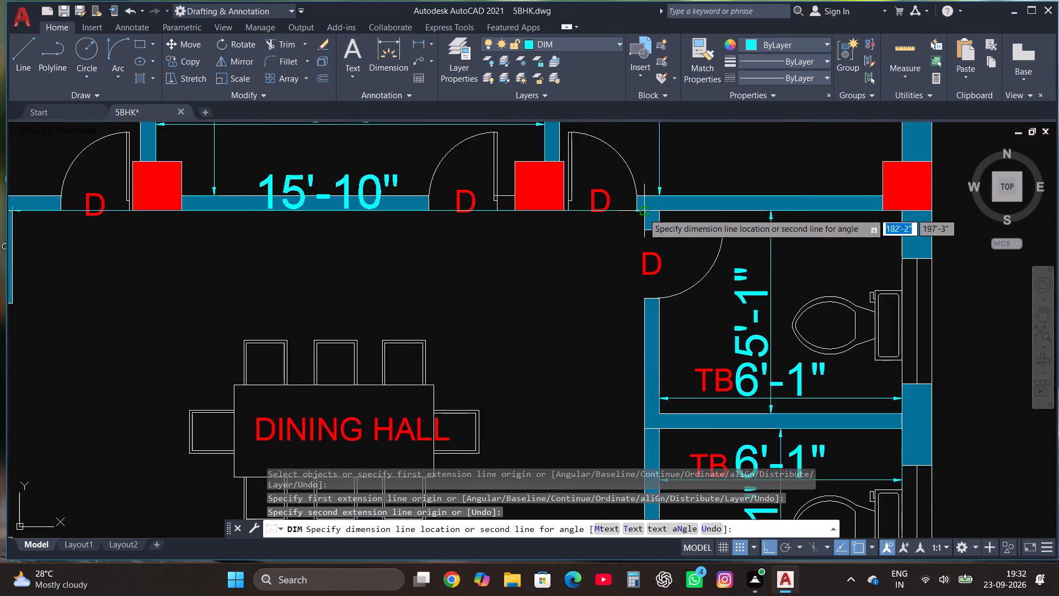
click(646, 251)
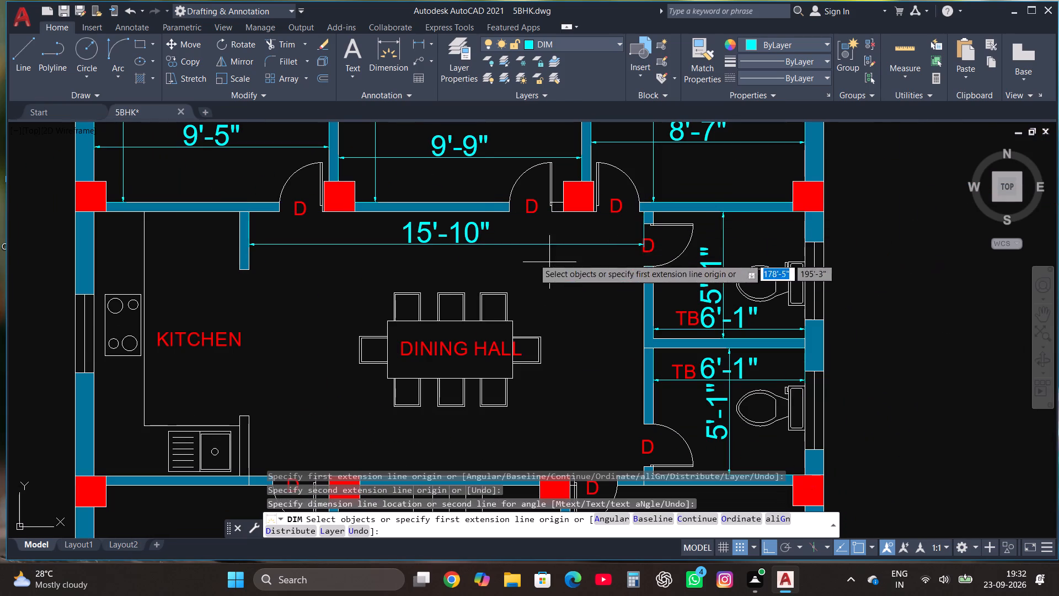
Dimension the dining hall's north-south length between its inner wall faces, placing the dimension line between the table and the TB wall.
click(375, 54)
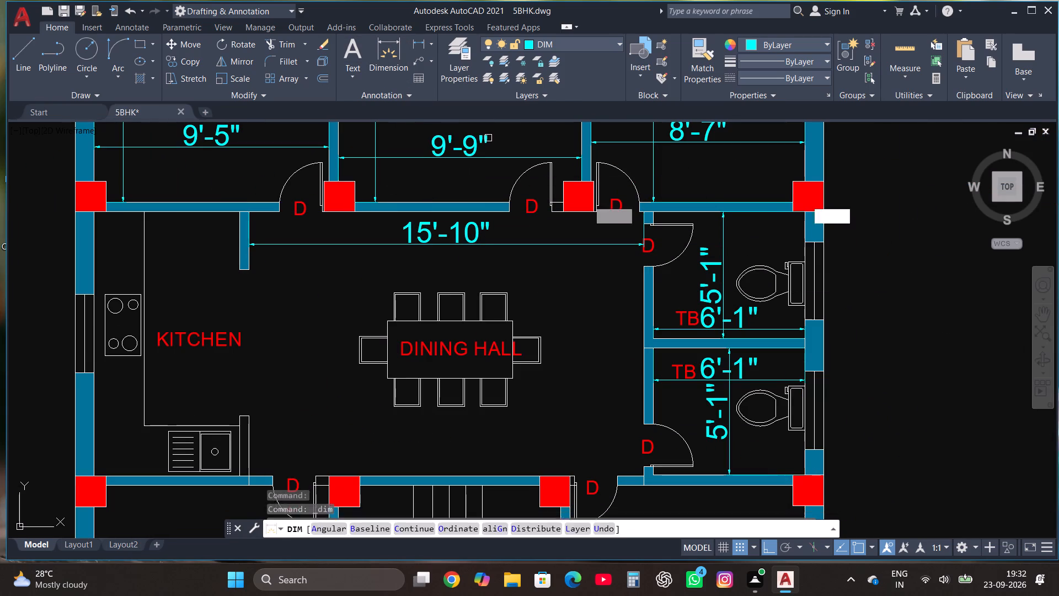
click(641, 474)
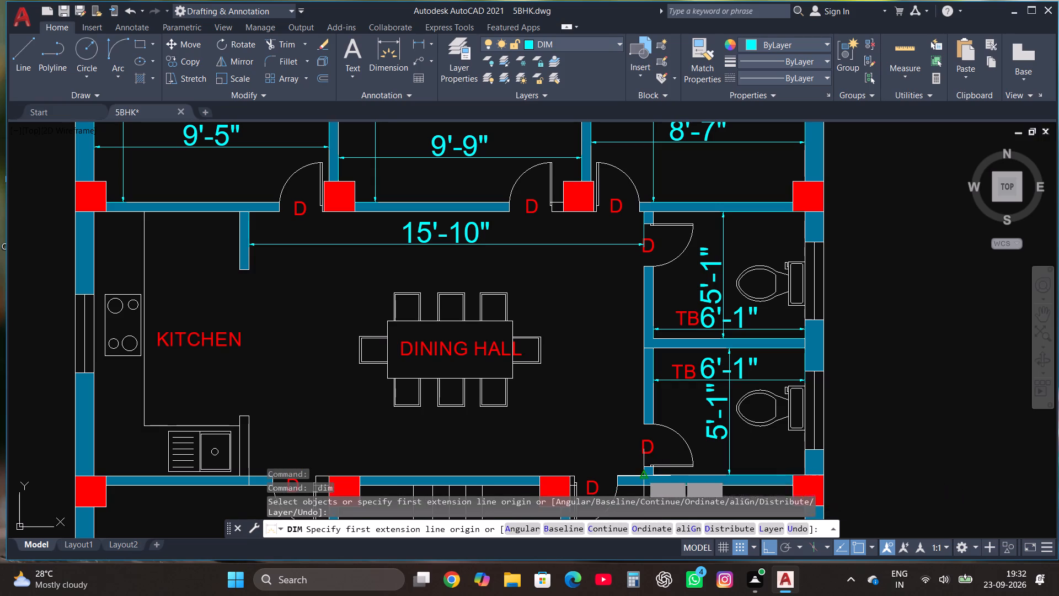
click(644, 211)
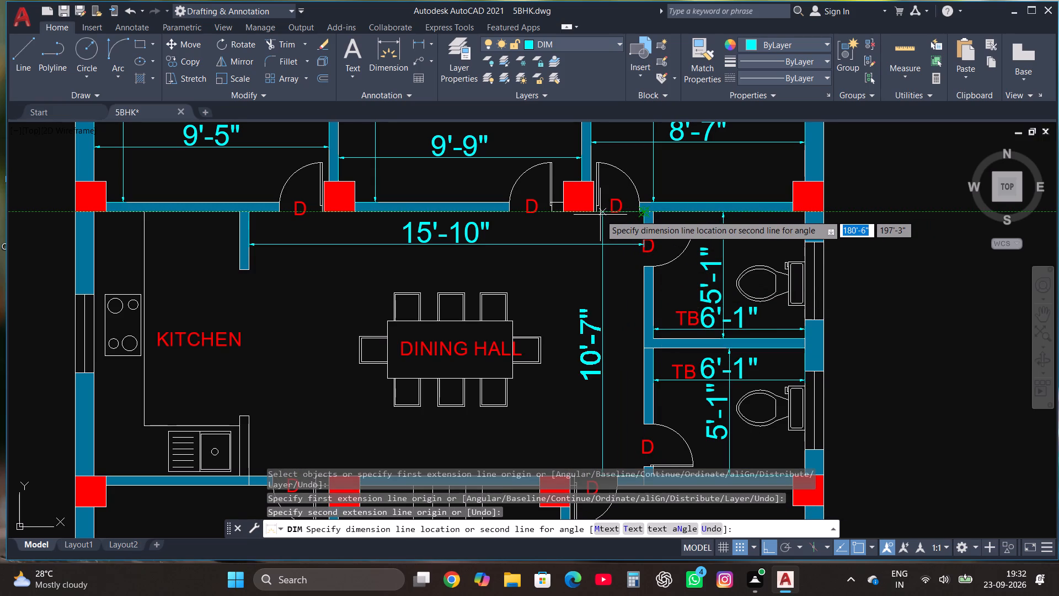
click(600, 215)
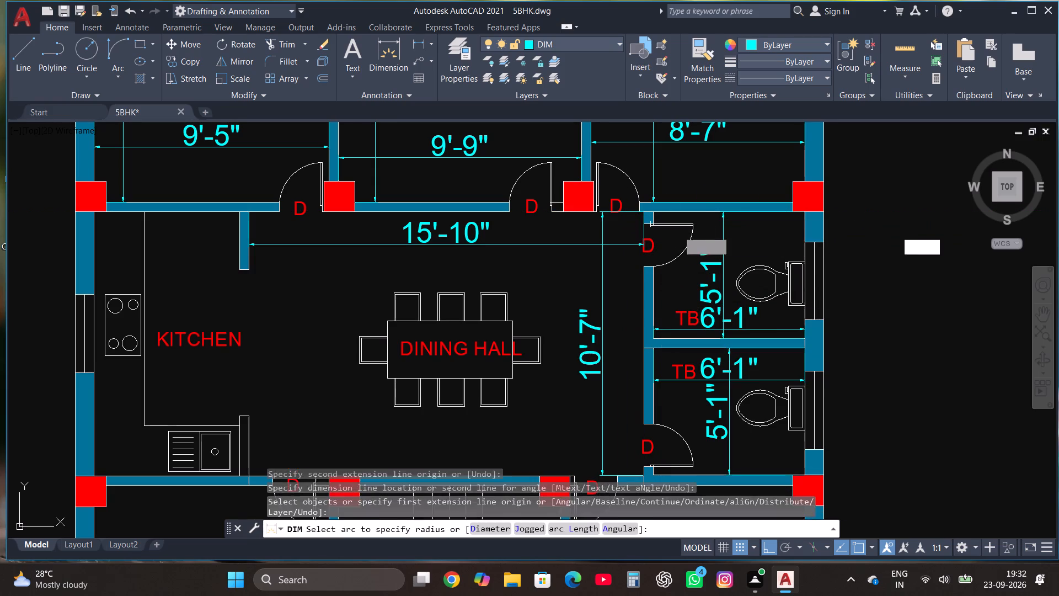
Dimension the kitchen's east-west width from the outer wall's inner face to the stub wall, aligned with the dining hall's width dimension.
scroll(537, 228, down, 2)
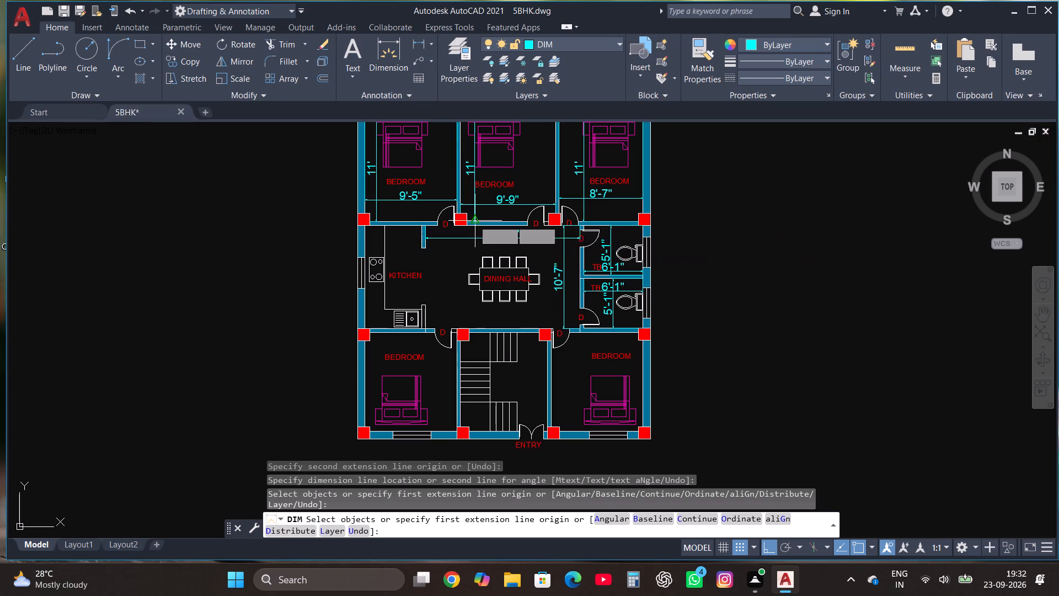
scroll(376, 218, up, 2)
click(375, 45)
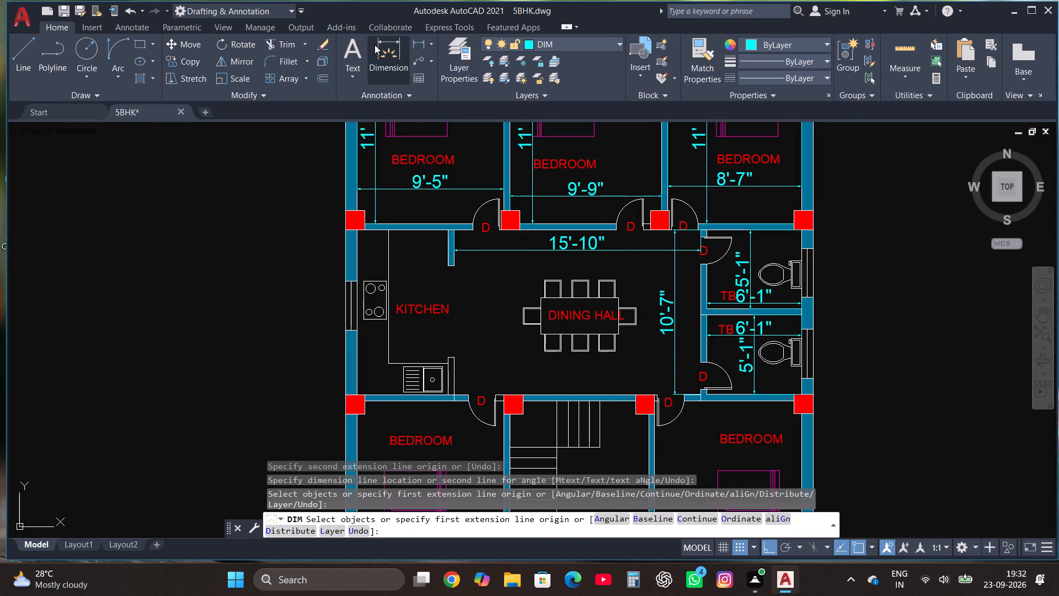
scroll(369, 211, up, 2)
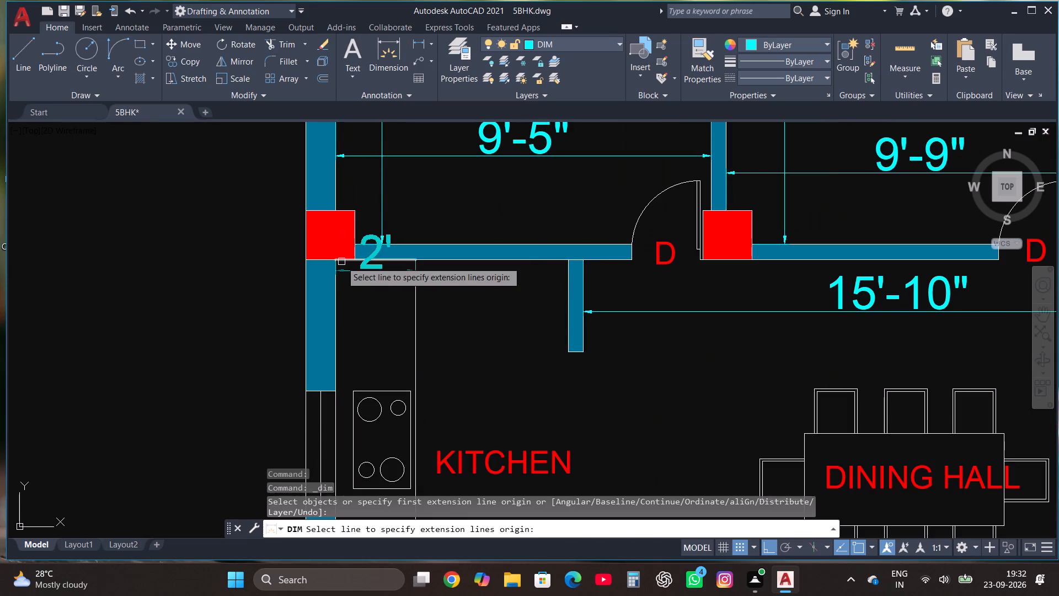
click(336, 262)
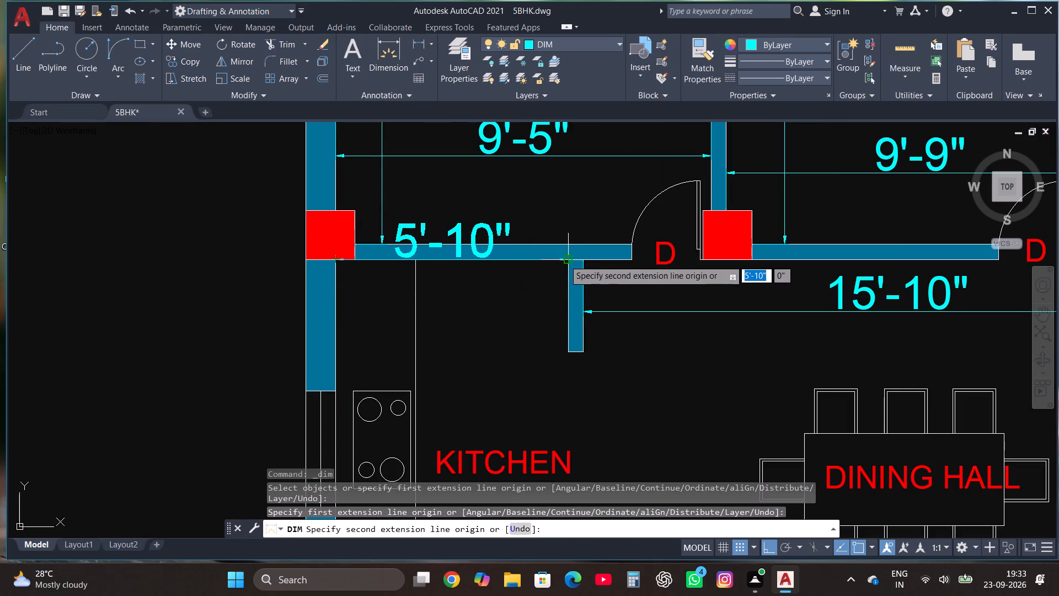
click(566, 260)
click(563, 312)
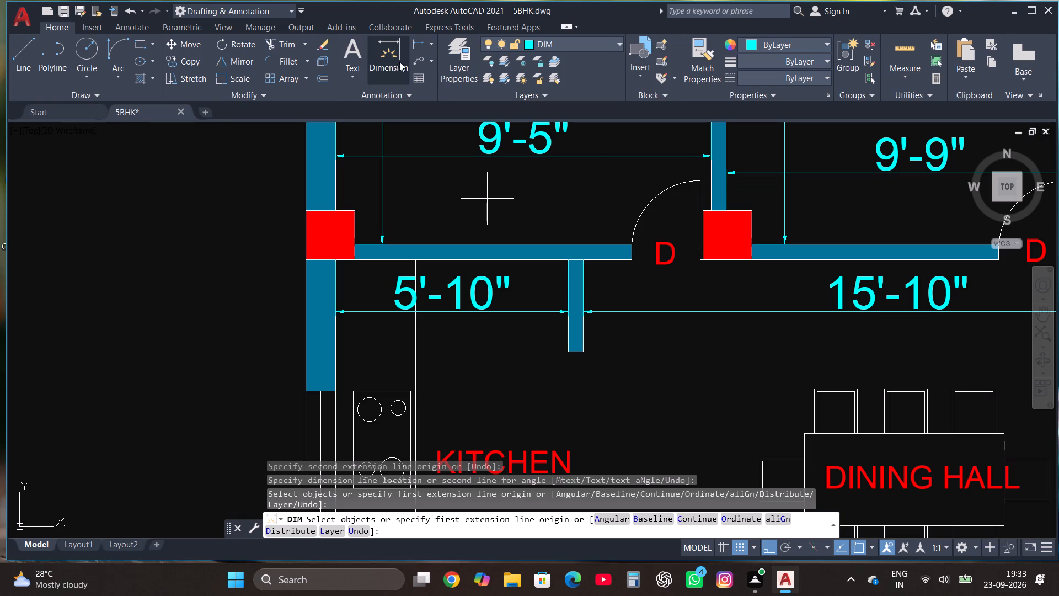
Dimension the kitchen's north-south length between its inner wall faces, placing the dimension line just east of the counter edge.
click(386, 53)
scroll(385, 58, down, 2)
scroll(406, 138, down, 2)
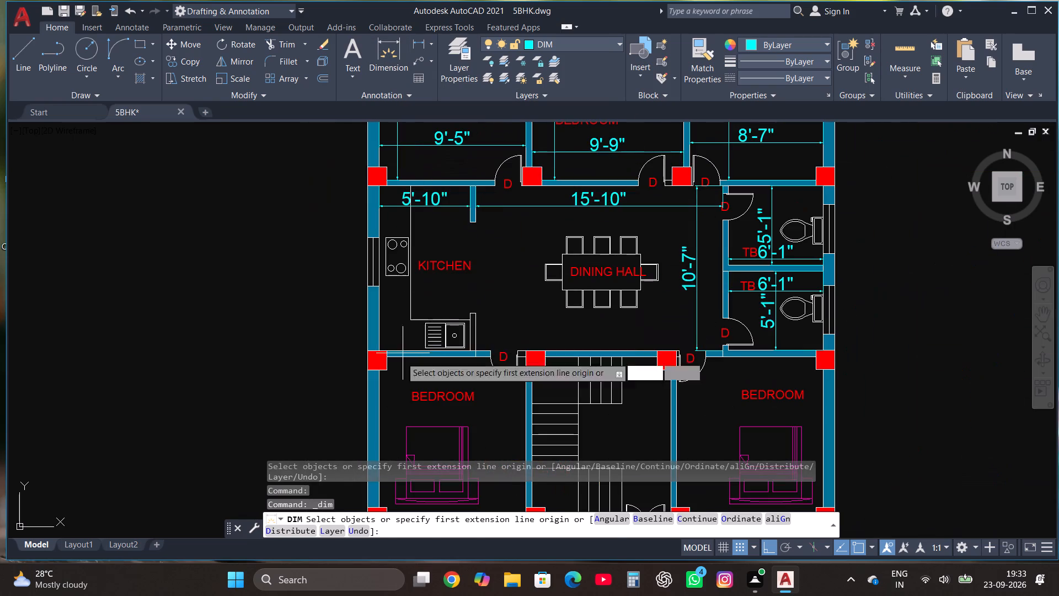
scroll(400, 358, up, 1)
click(365, 349)
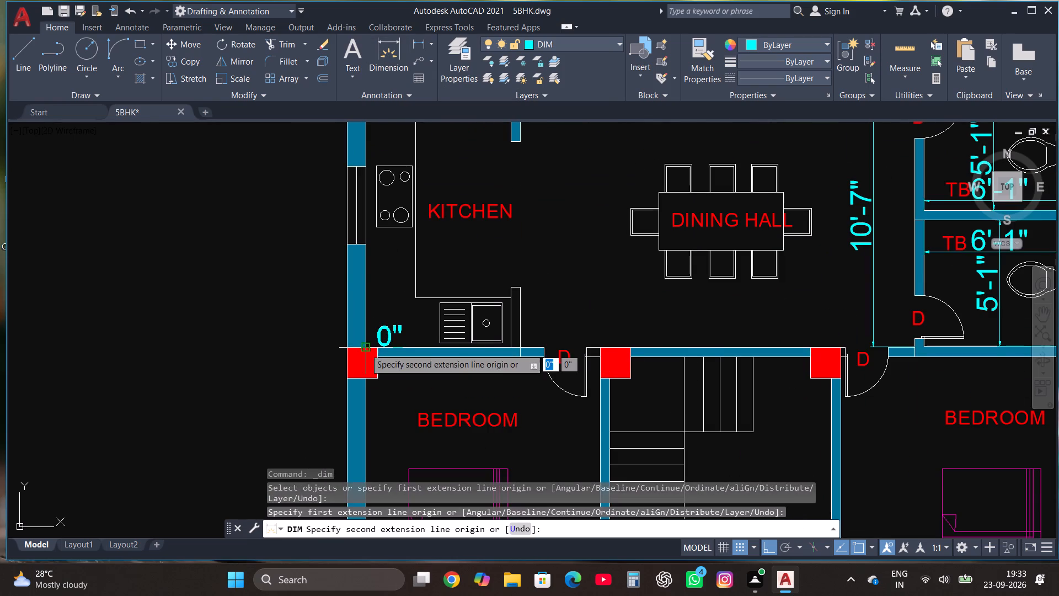
scroll(365, 349, down, 1)
scroll(372, 189, up, 2)
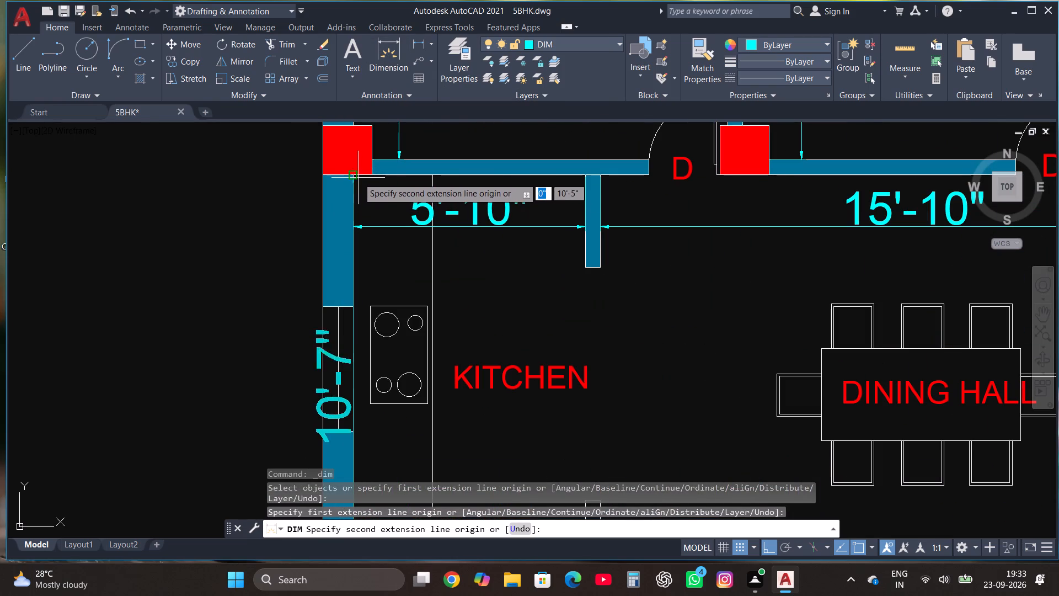
click(357, 173)
scroll(354, 180, down, 1)
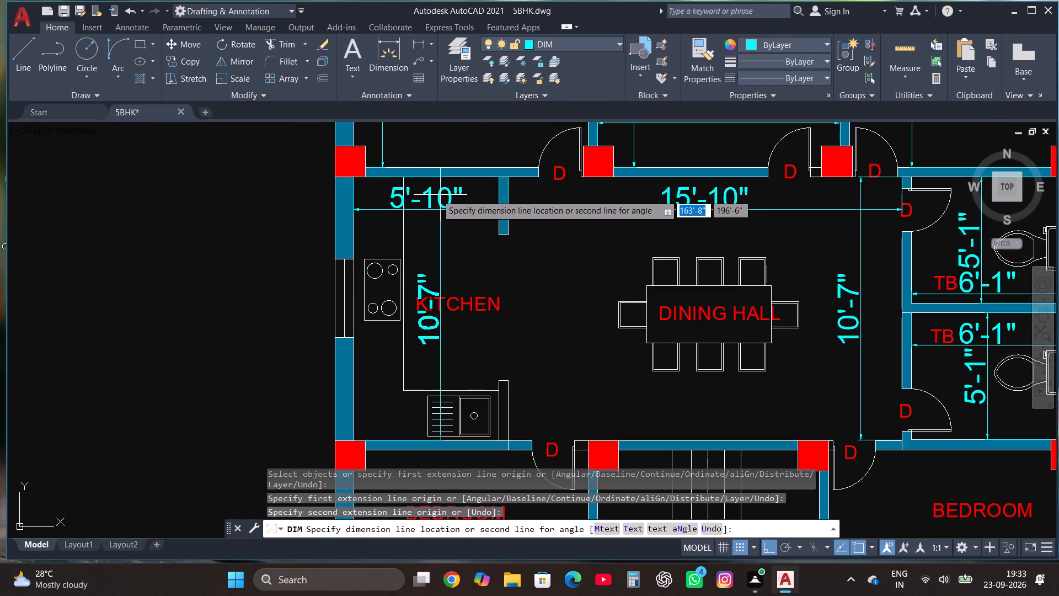
click(422, 195)
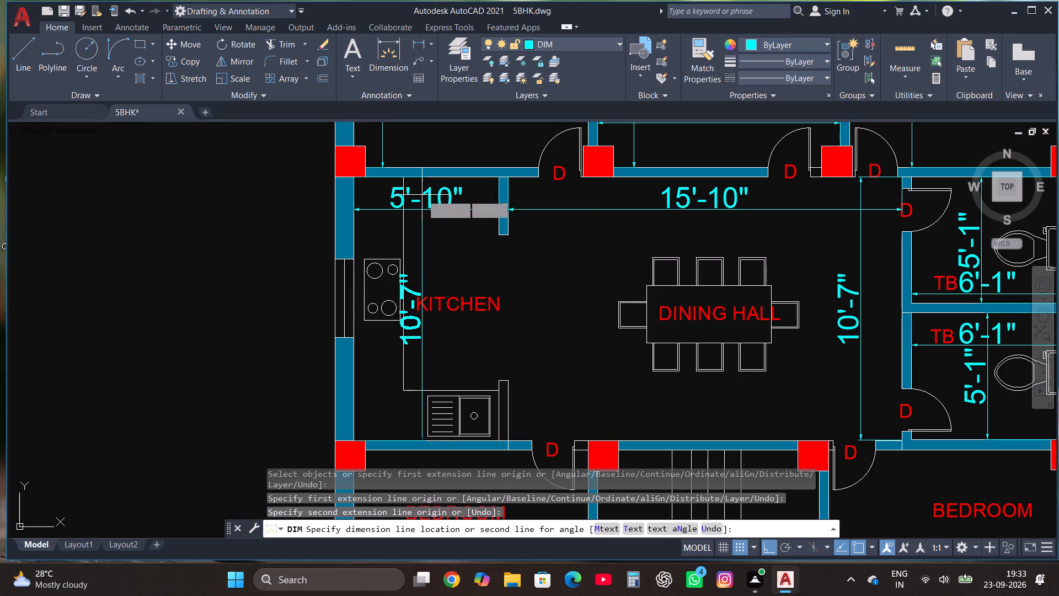
scroll(372, 236, down, 2)
scroll(428, 259, up, 2)
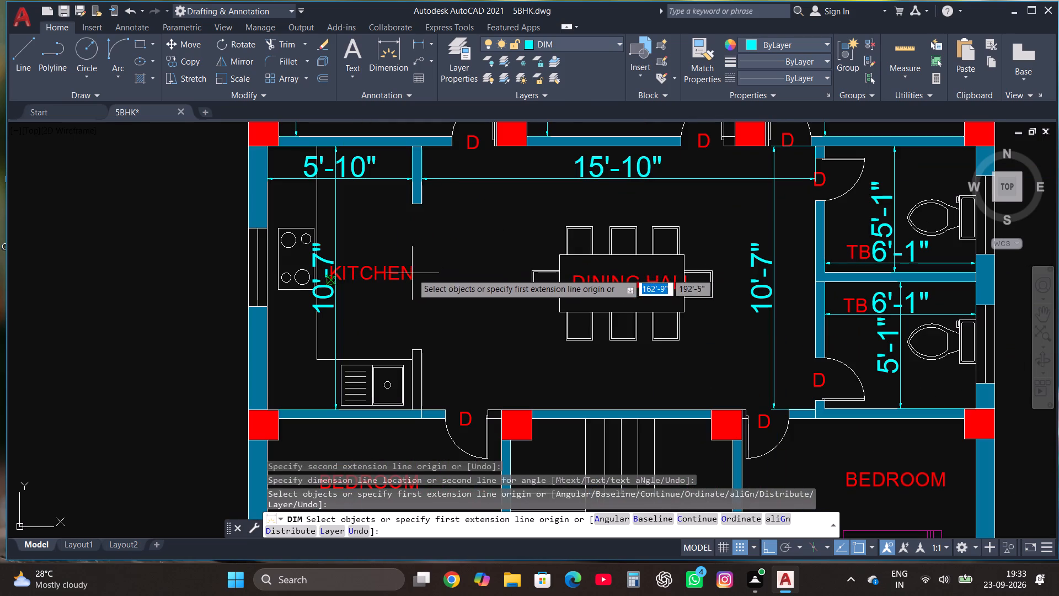
key(Escape)
click(393, 270)
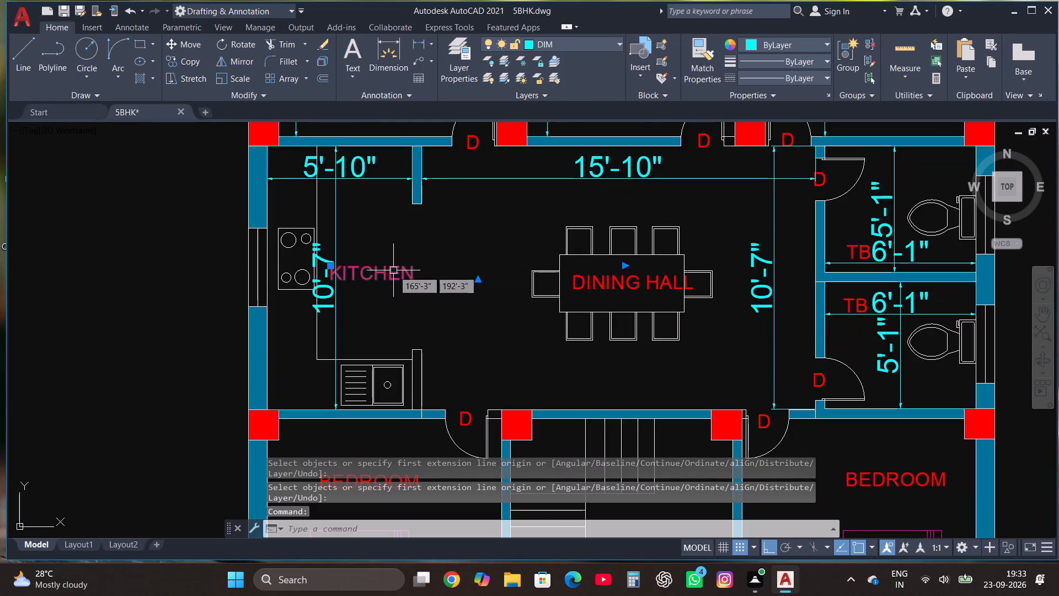
key(Escape)
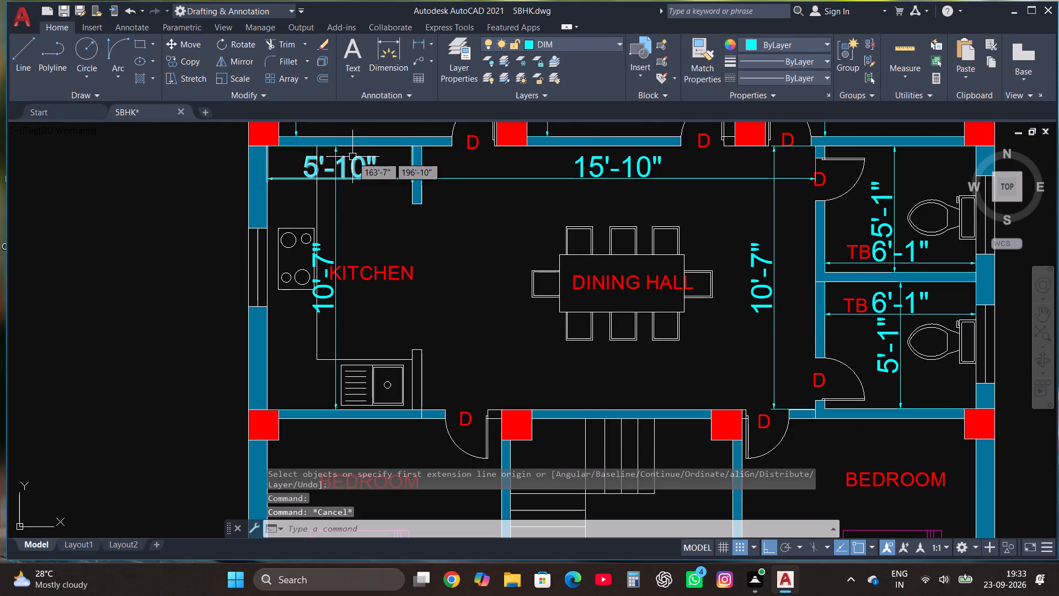
Dimension the southwest bedroom's east-west width between its inner wall faces, placing the dimension line north of the BEDROOM label.
scroll(355, 172, down, 2)
click(381, 45)
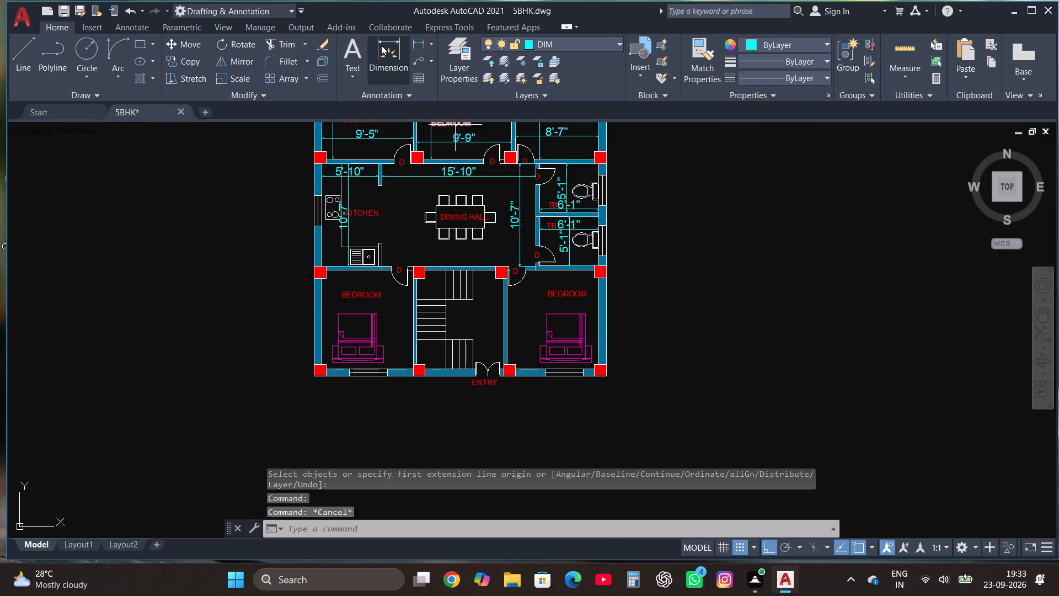
scroll(339, 363, up, 3)
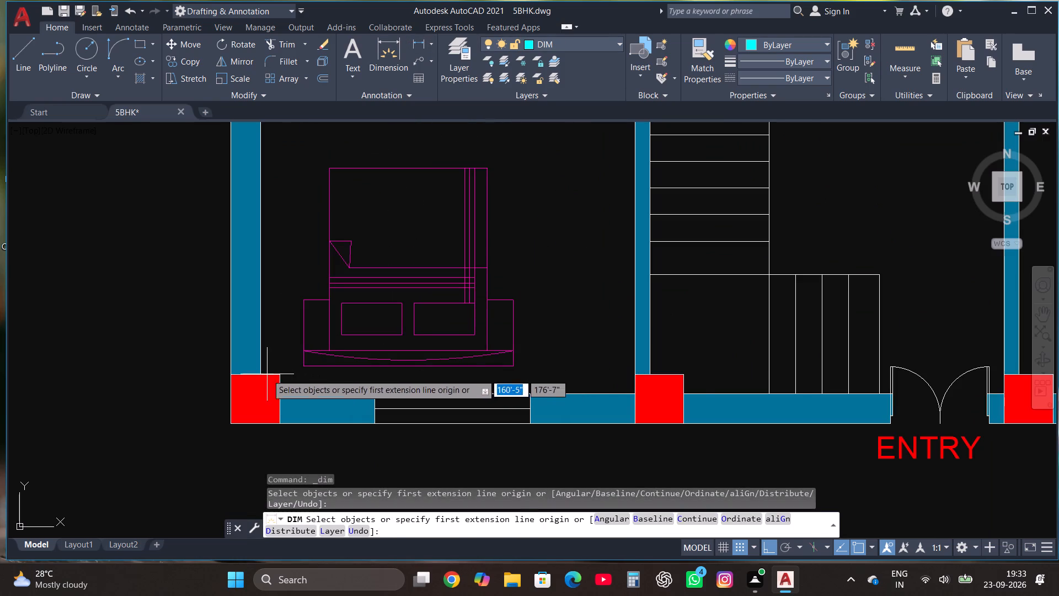
click(263, 372)
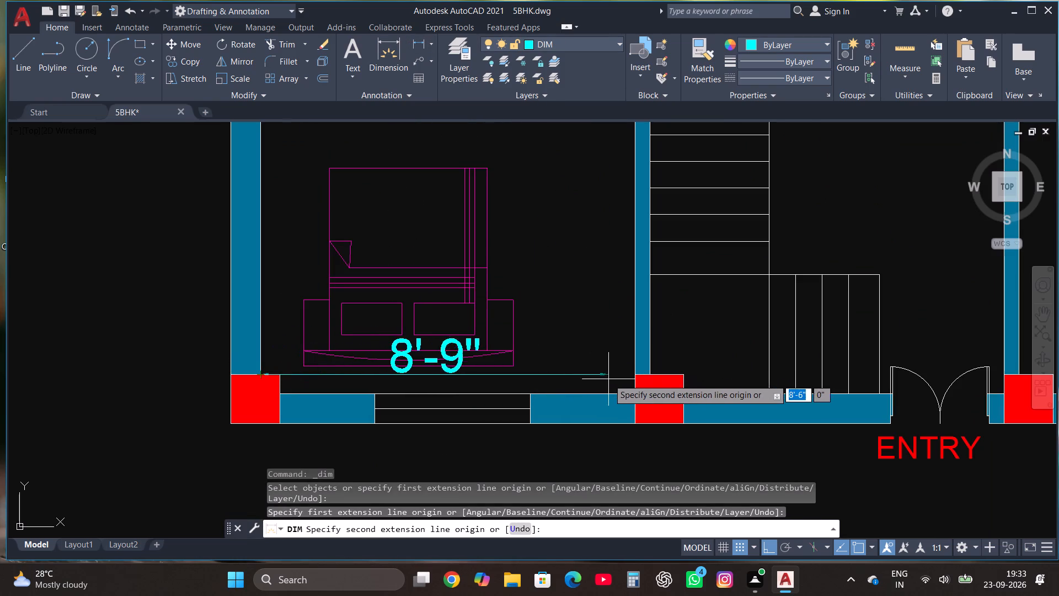
click(638, 375)
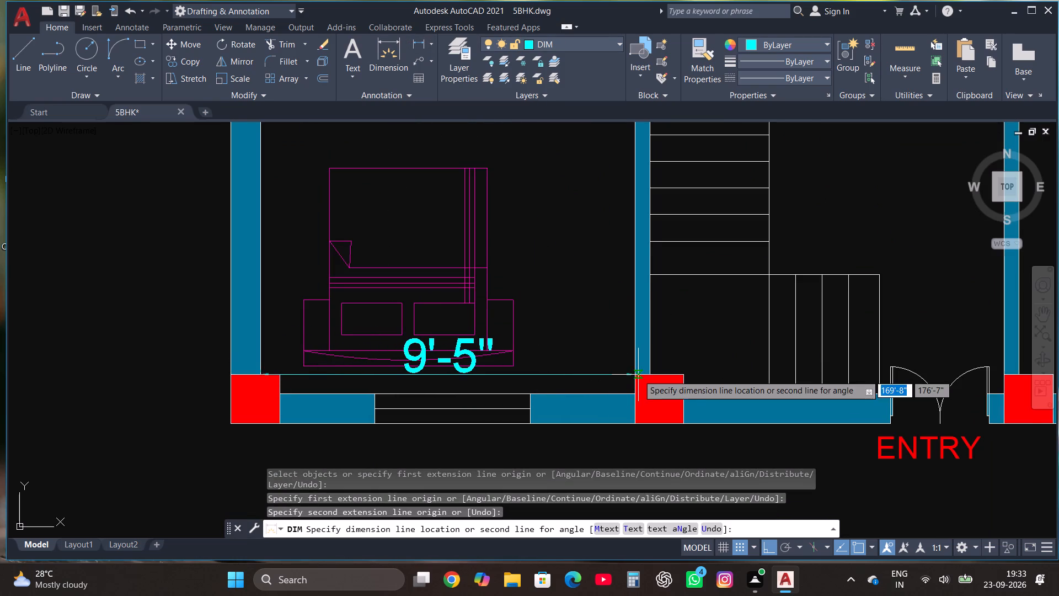
scroll(640, 375, down, 2)
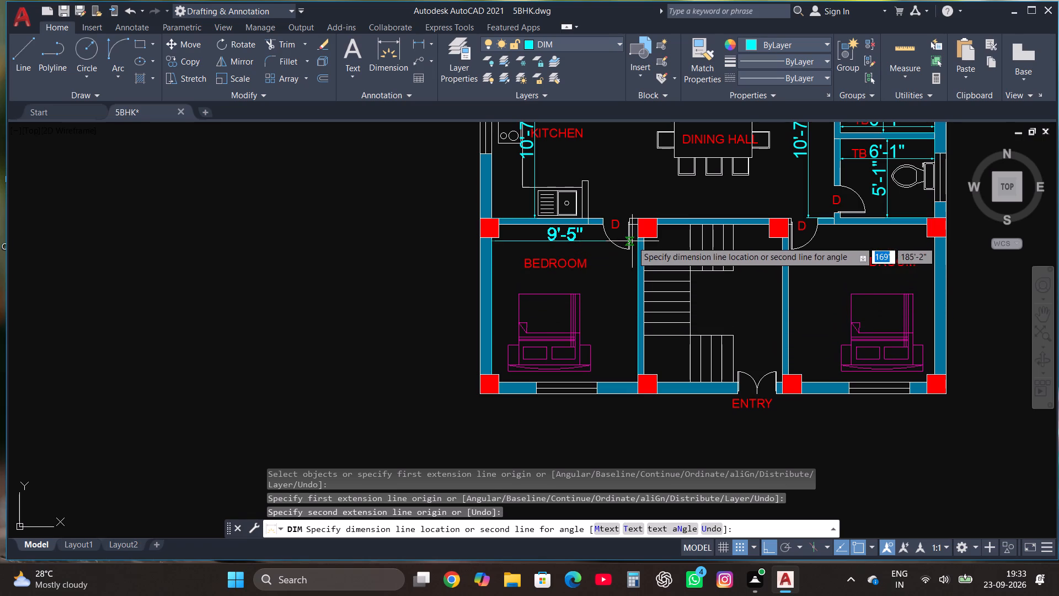
click(633, 247)
Dimension the southwest bedroom's north-south length between its inner wall faces, placing the dimension line just west of the staircase wall.
click(384, 55)
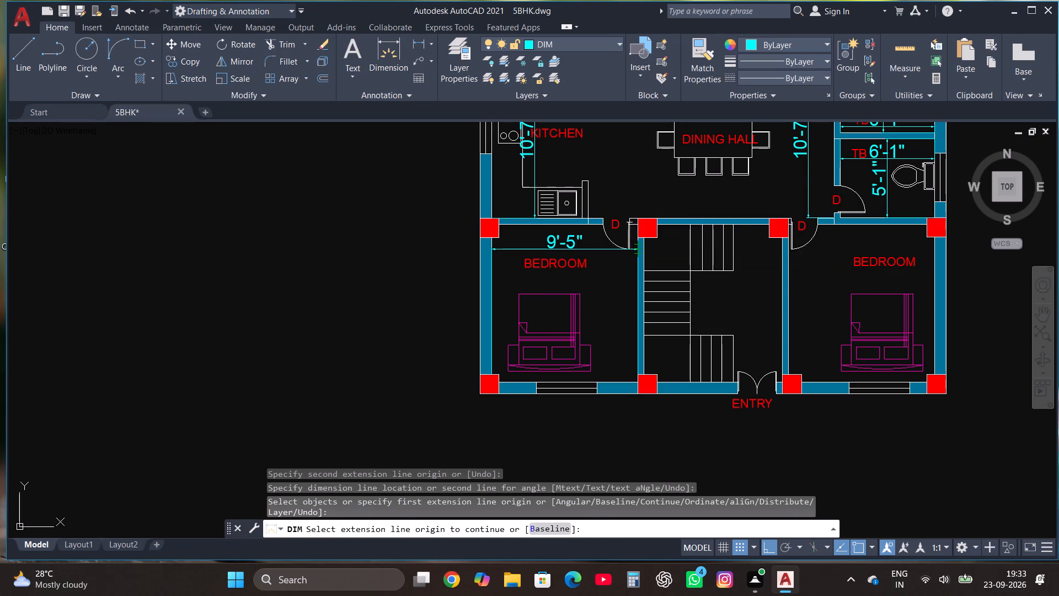
scroll(519, 245, up, 1)
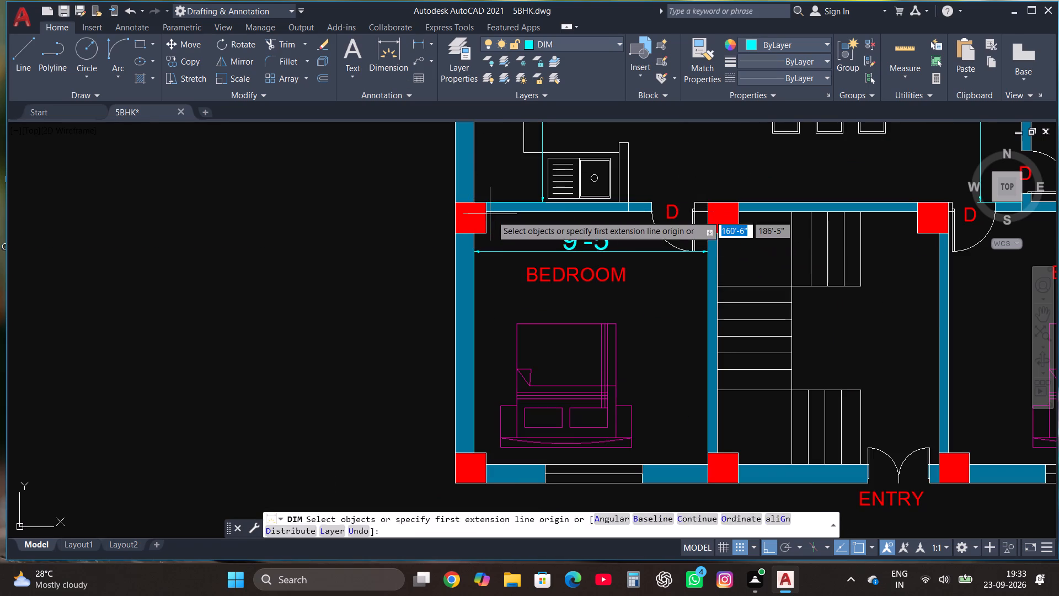
click(490, 212)
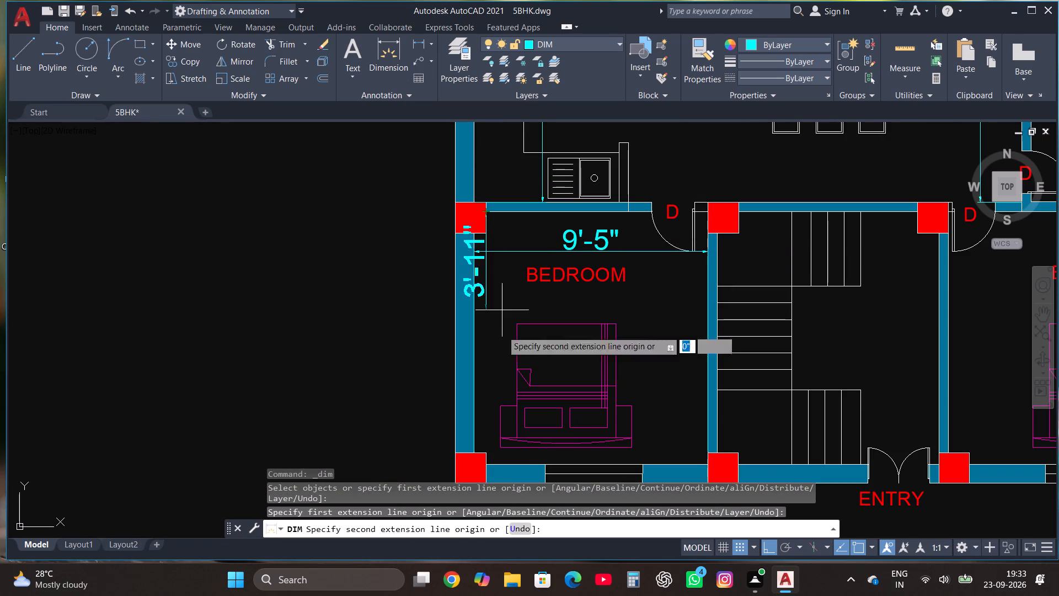
click(490, 465)
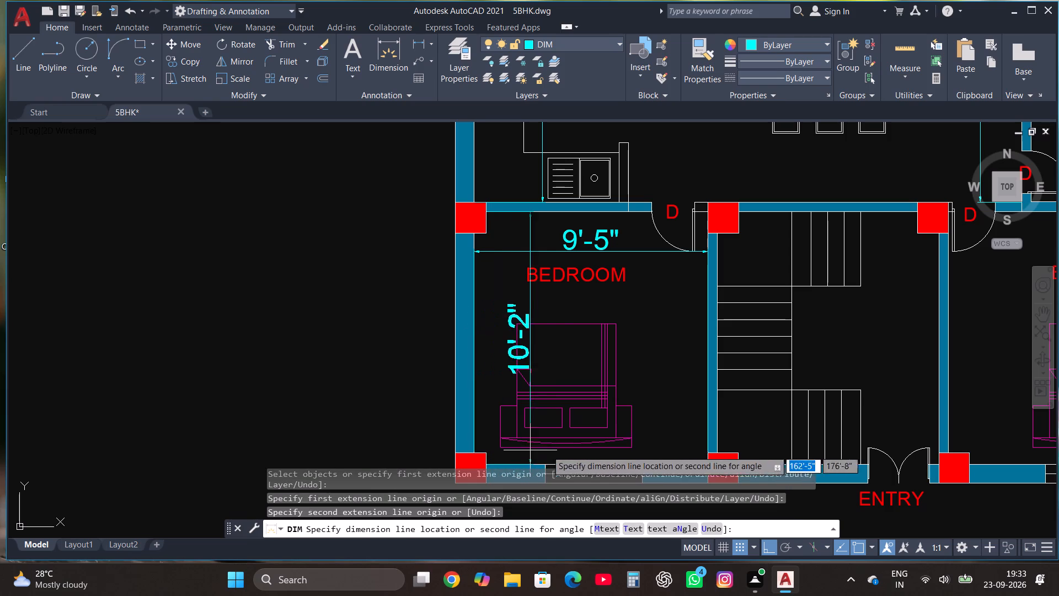
click(704, 425)
Dimension the staircase hall's north-south length between its inner wall faces, placing the dimension line east of the stair flights.
scroll(472, 365, down, 2)
scroll(655, 372, up, 1)
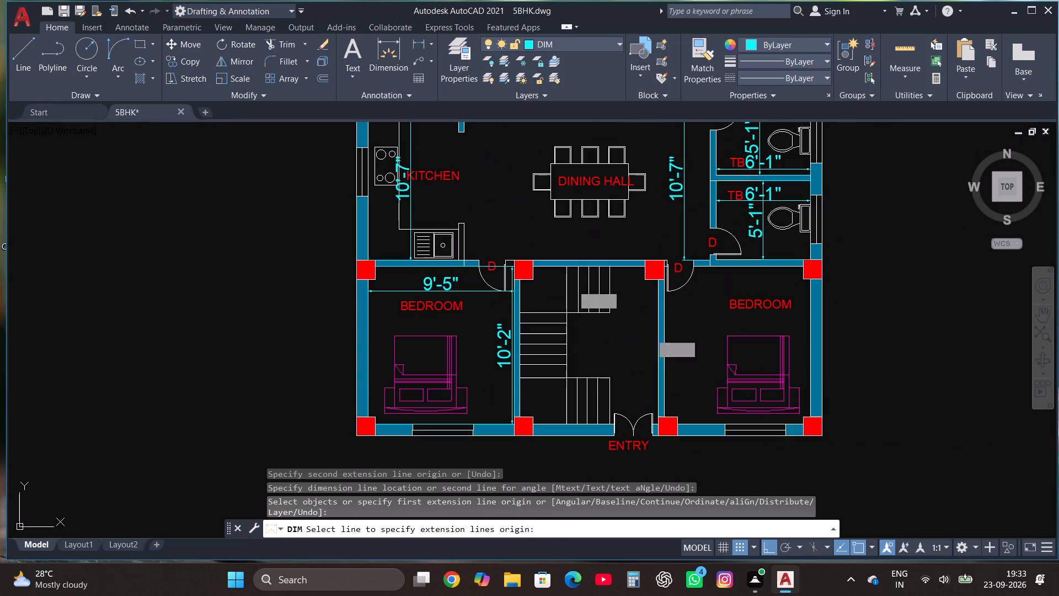
click(392, 51)
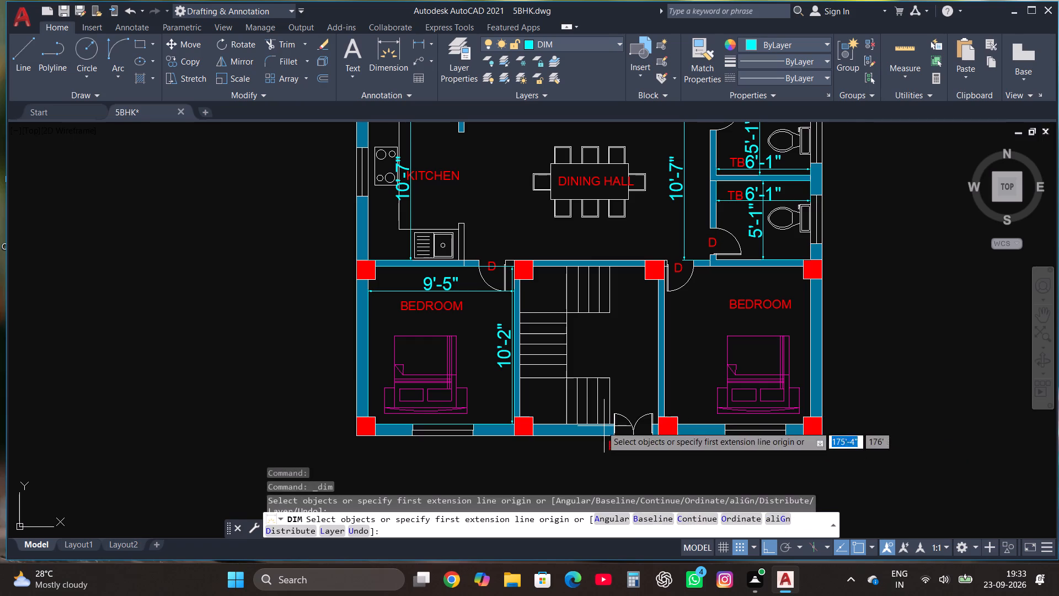
scroll(552, 427, up, 1)
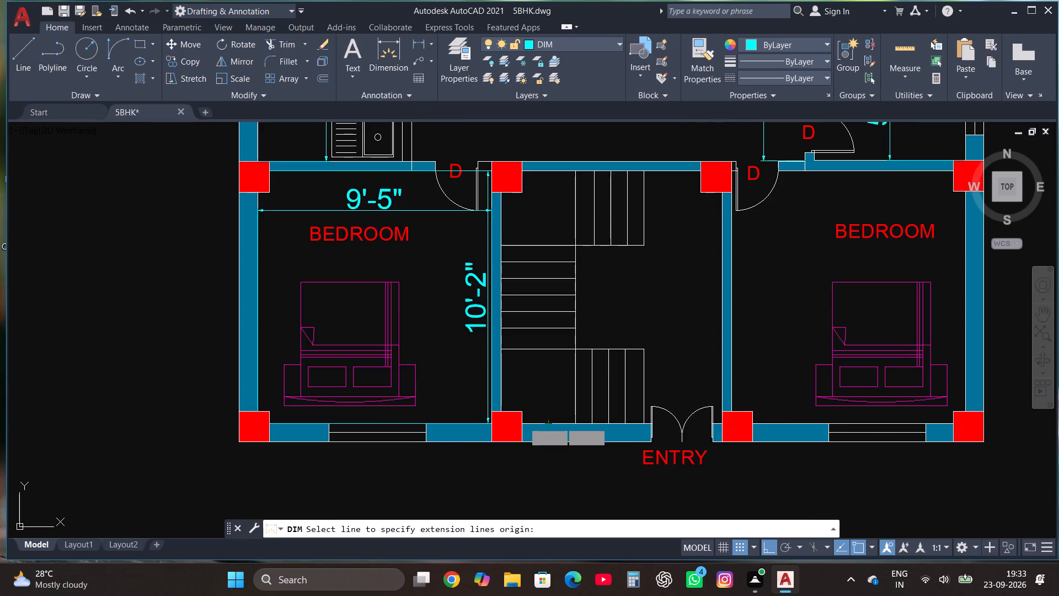
click(521, 424)
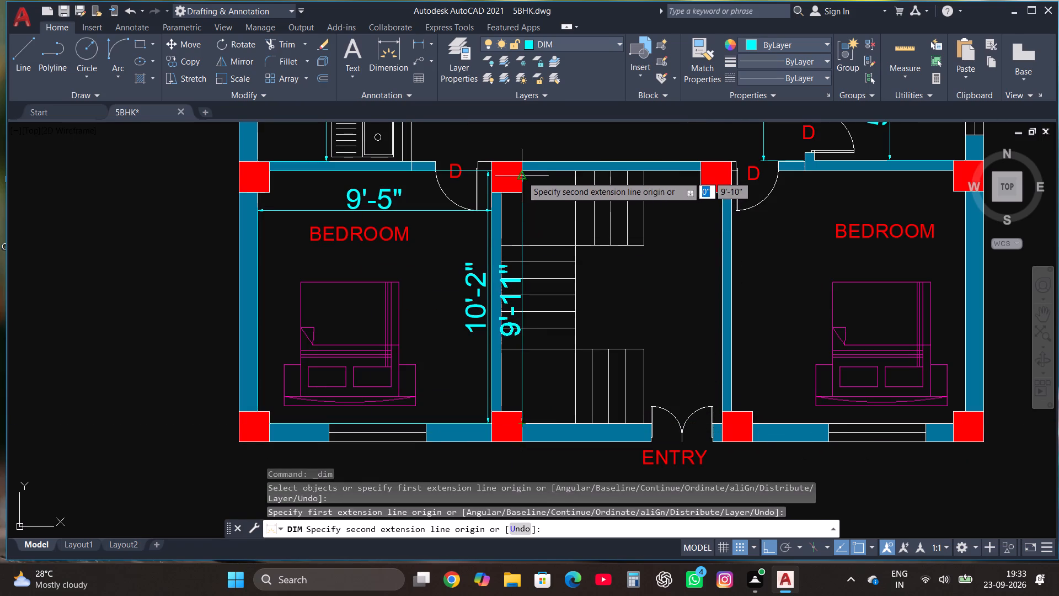
click(523, 172)
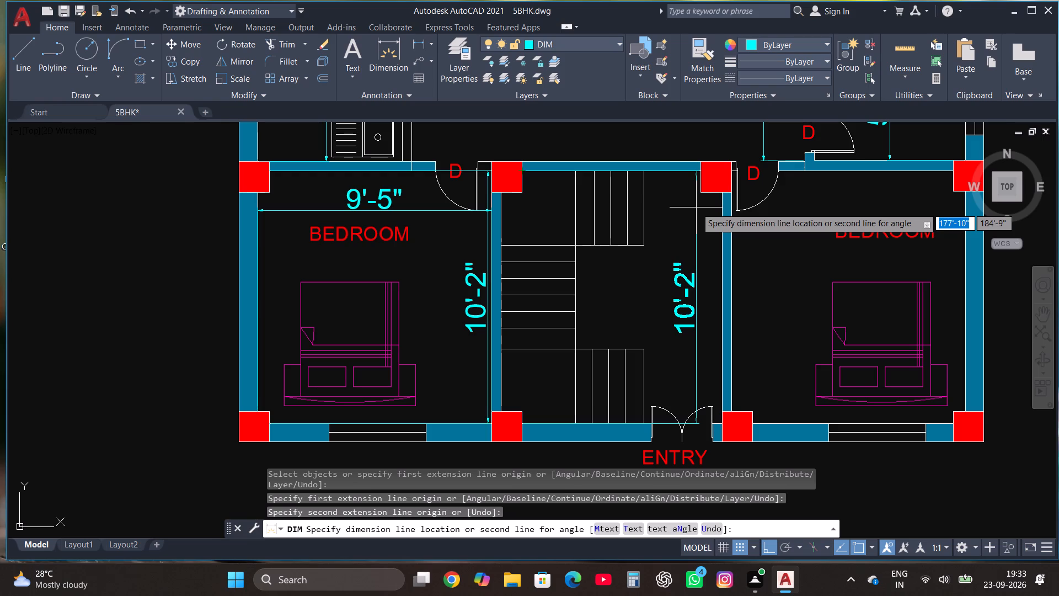
click(696, 207)
Dimension the staircase hall's east-west width between its side walls' inner faces, placing the dimension line just south of the northern flight.
click(382, 51)
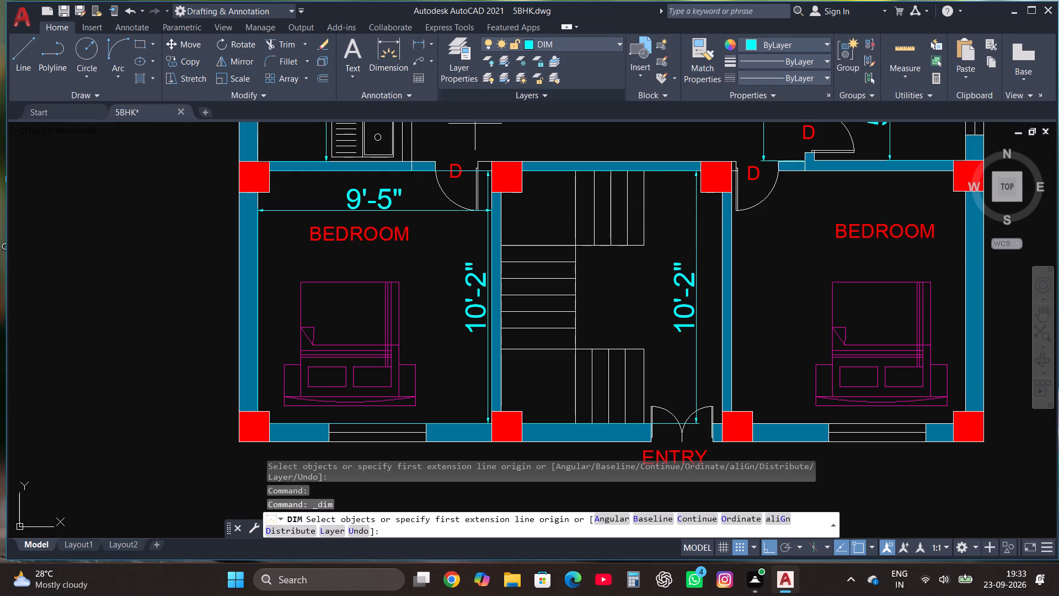
click(499, 192)
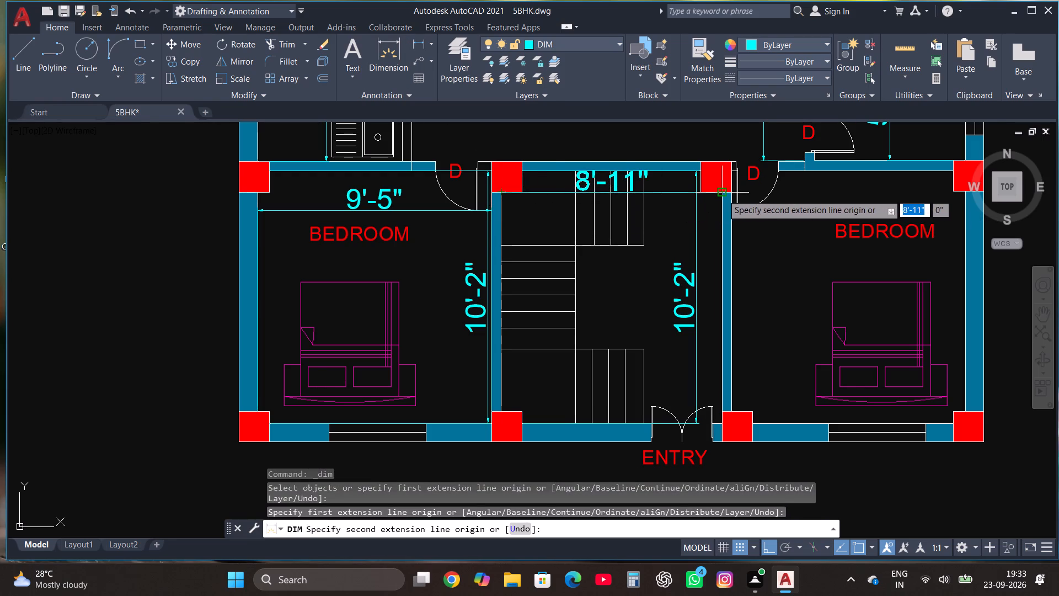
click(723, 194)
click(738, 258)
Dimension the southeast bedroom's east-west width between its inner wall faces, placing the dimension line north of the BEDROOM label.
scroll(270, 242, down, 2)
scroll(543, 254, up, 2)
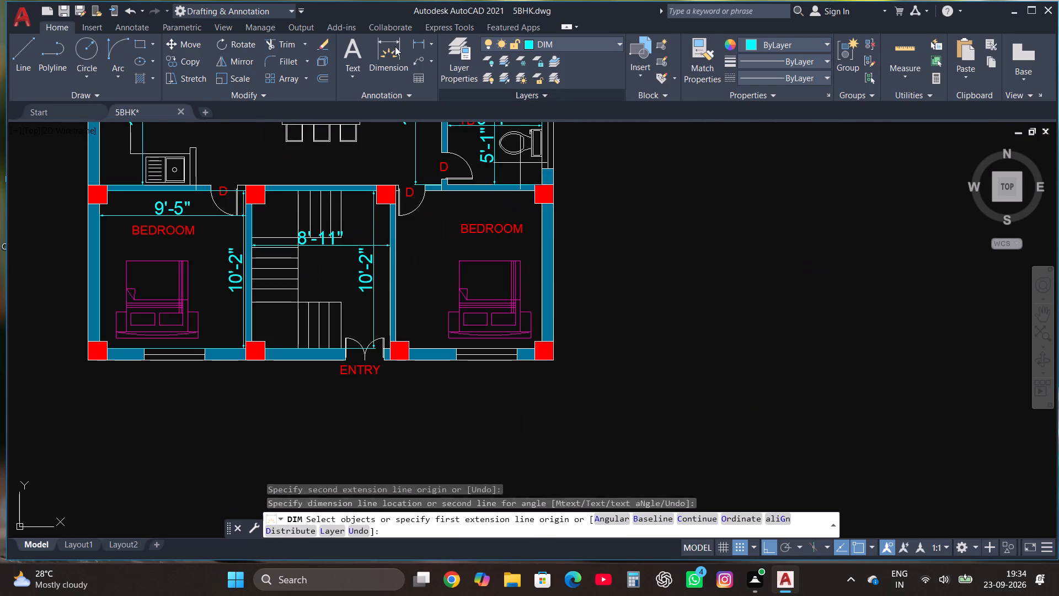
click(392, 44)
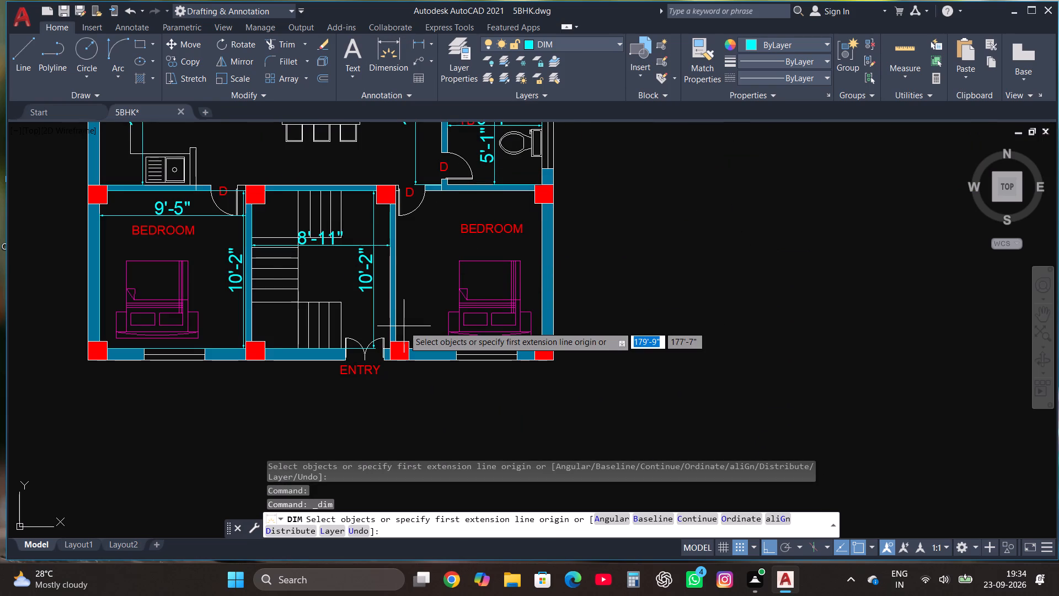
scroll(422, 339, up, 1)
click(378, 345)
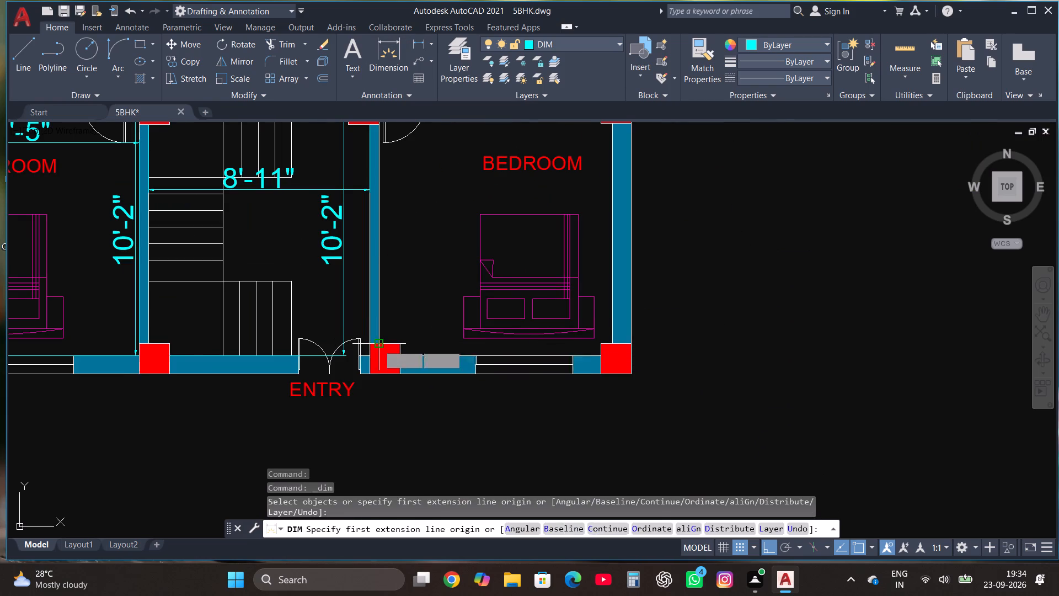
click(613, 342)
scroll(613, 342, down, 1)
click(609, 215)
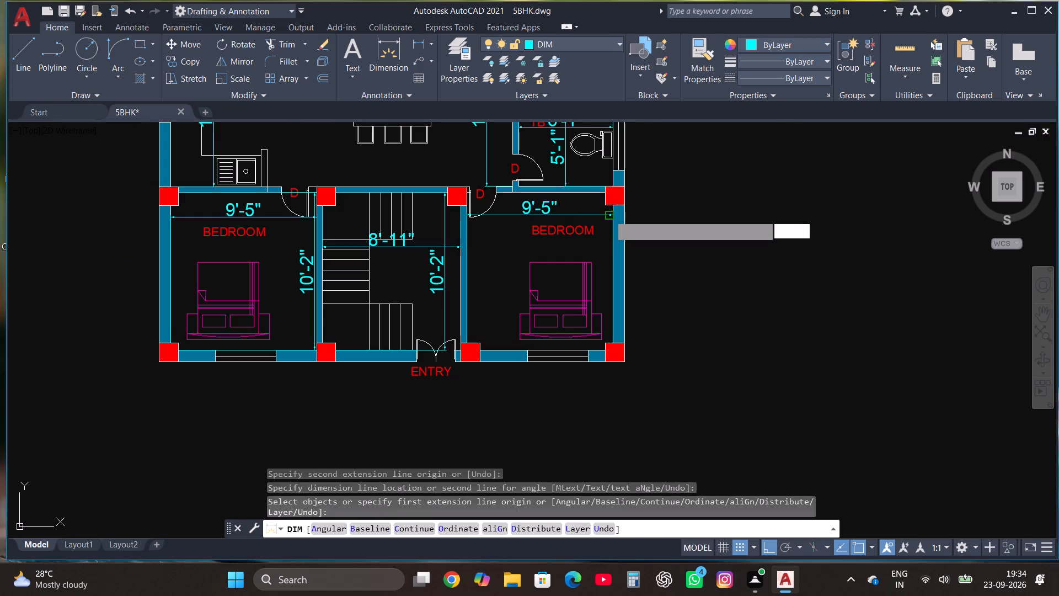
Dimension the southeast bedroom's north-south length between its inner wall faces, placing the dimension line between the staircase wall and the bed.
click(404, 57)
click(392, 51)
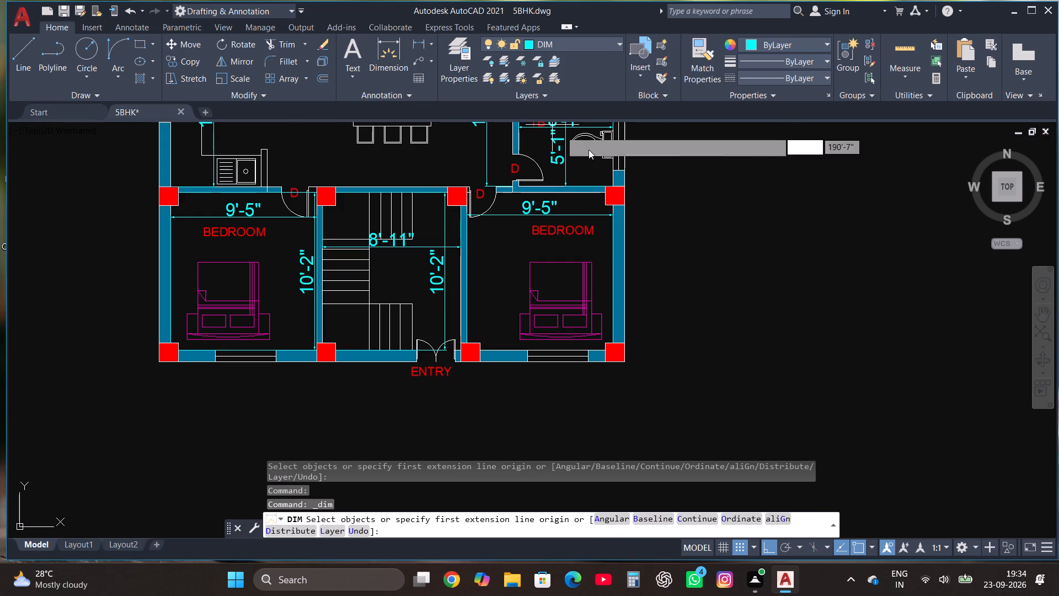
scroll(614, 206, up, 2)
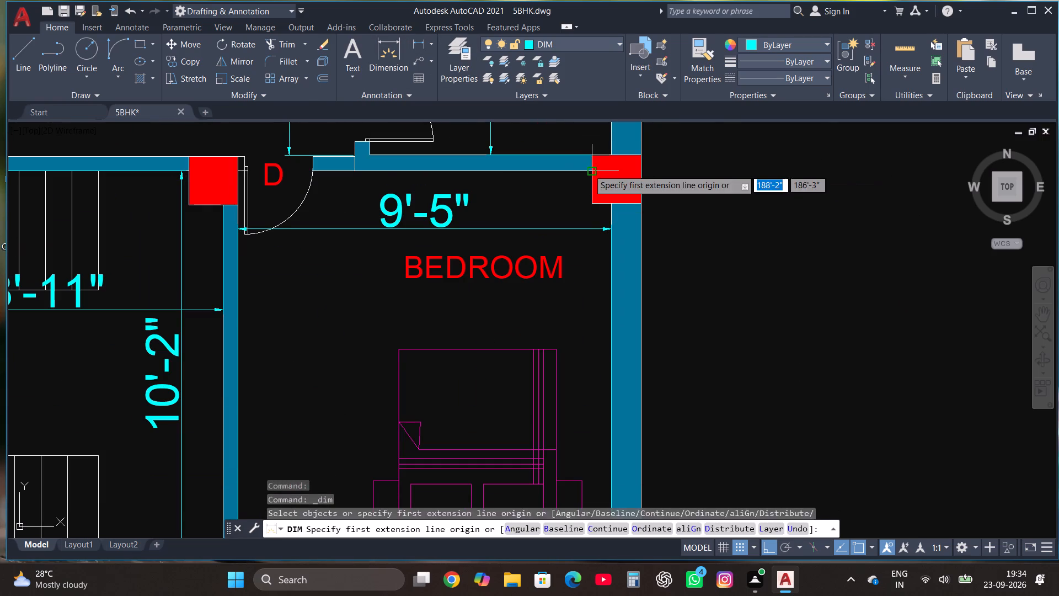
click(589, 169)
scroll(589, 172, down, 2)
scroll(587, 332, up, 2)
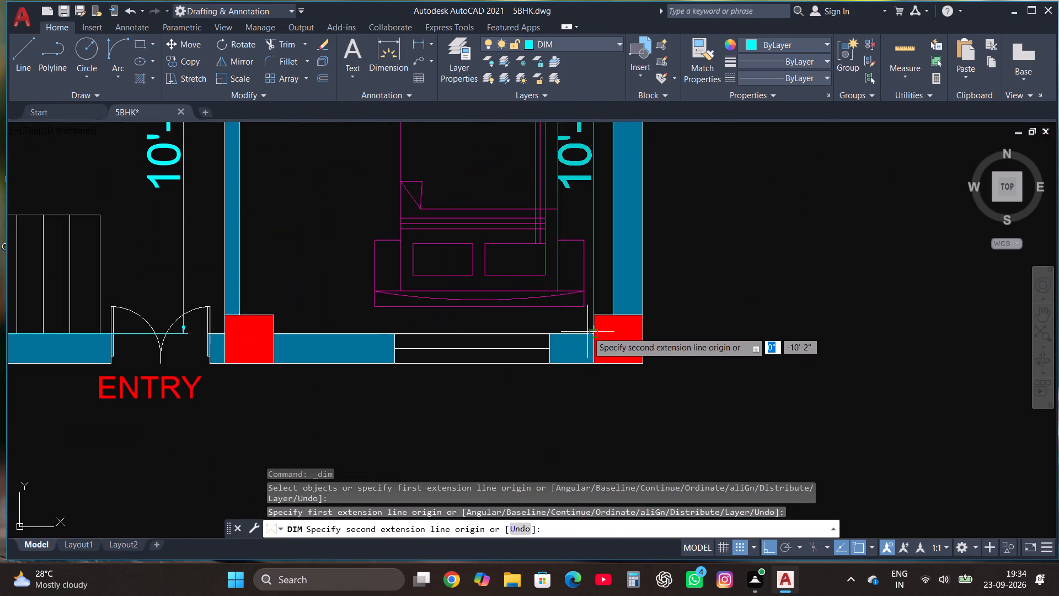
click(587, 333)
scroll(587, 333, down, 2)
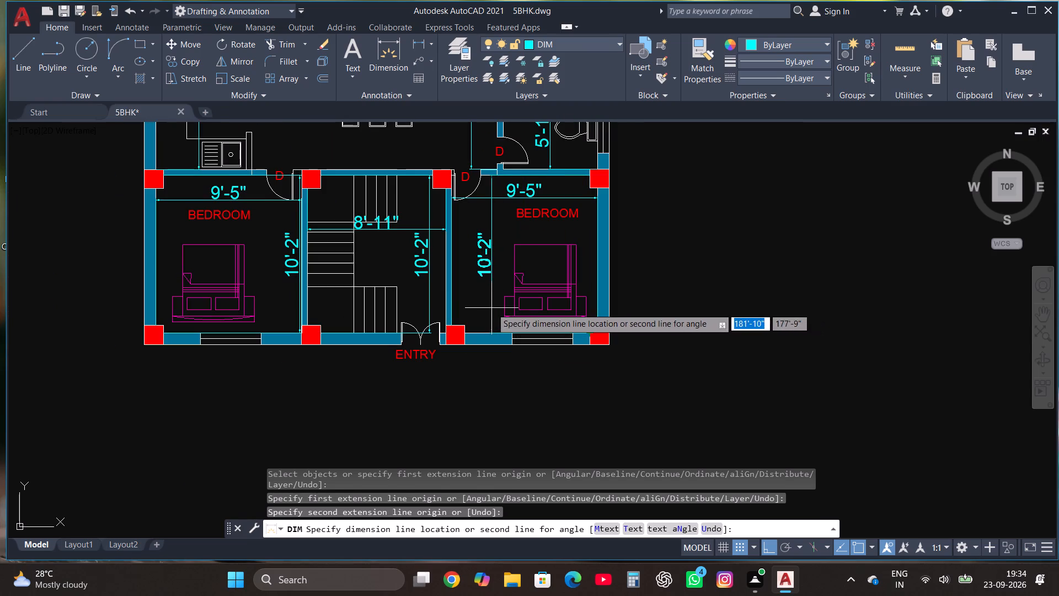
click(491, 308)
key(Escape)
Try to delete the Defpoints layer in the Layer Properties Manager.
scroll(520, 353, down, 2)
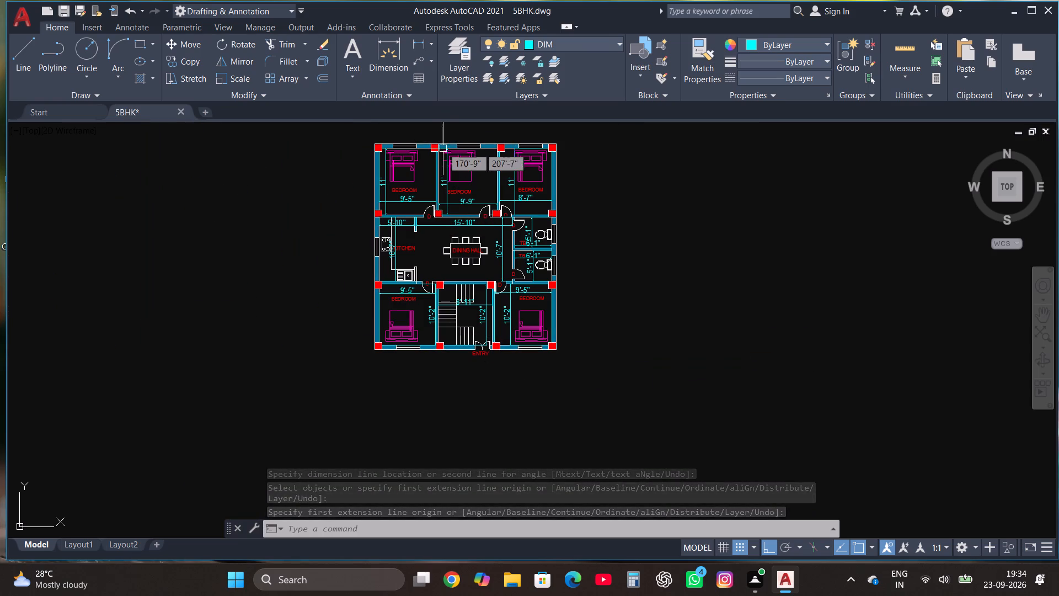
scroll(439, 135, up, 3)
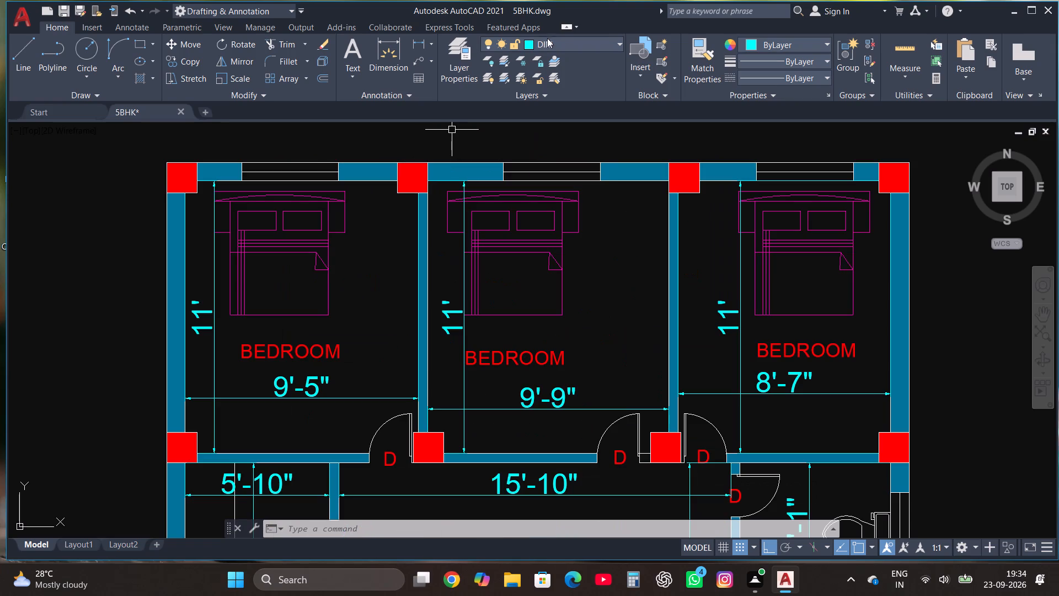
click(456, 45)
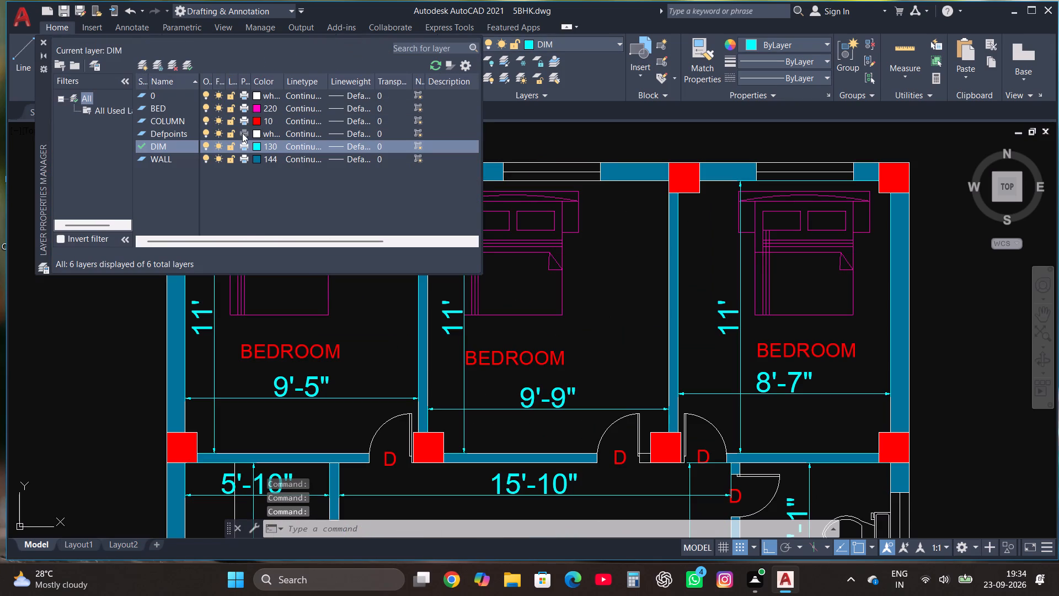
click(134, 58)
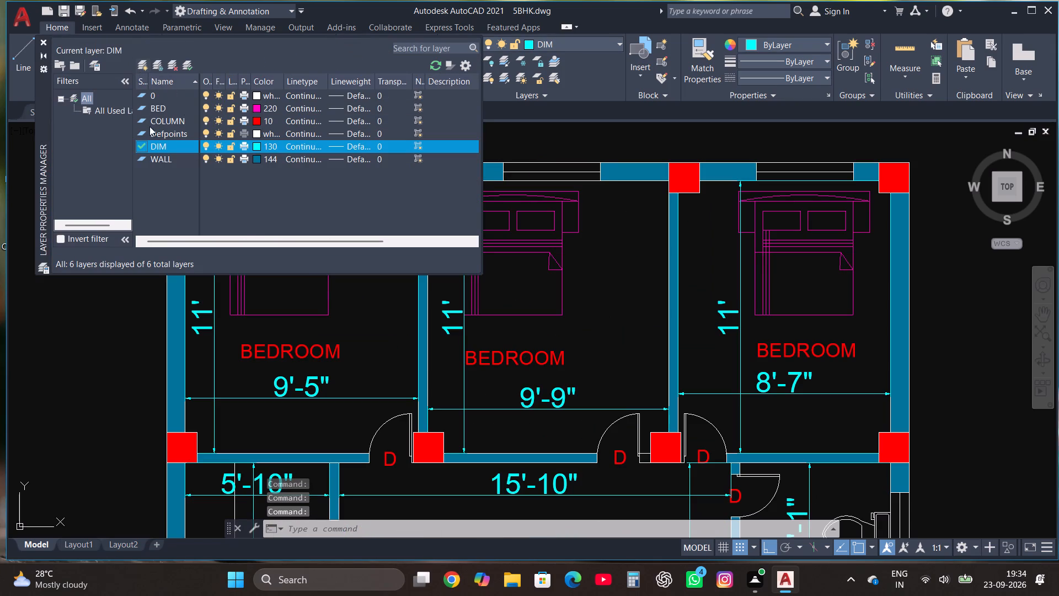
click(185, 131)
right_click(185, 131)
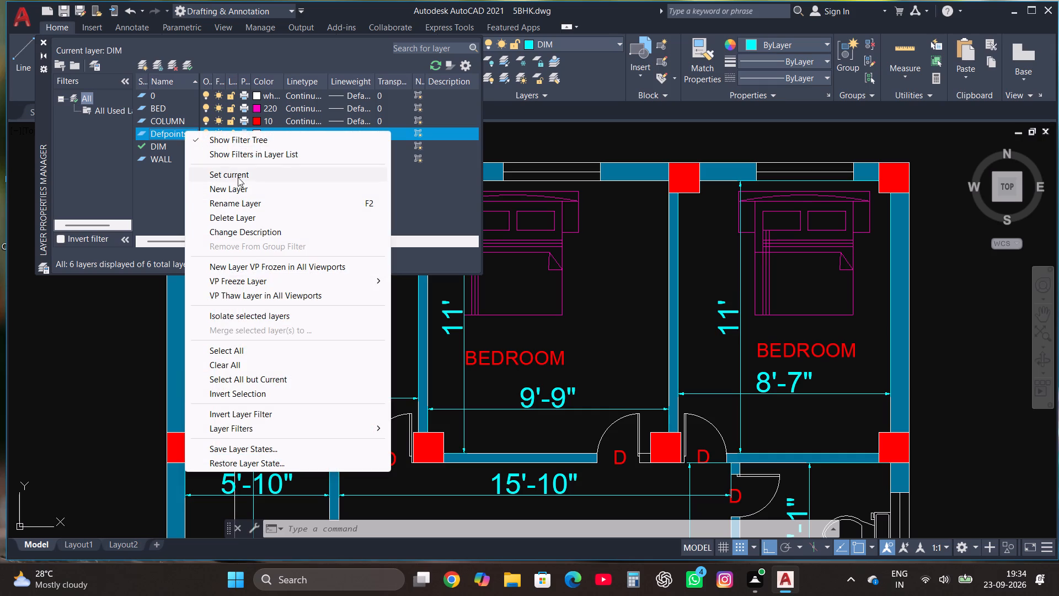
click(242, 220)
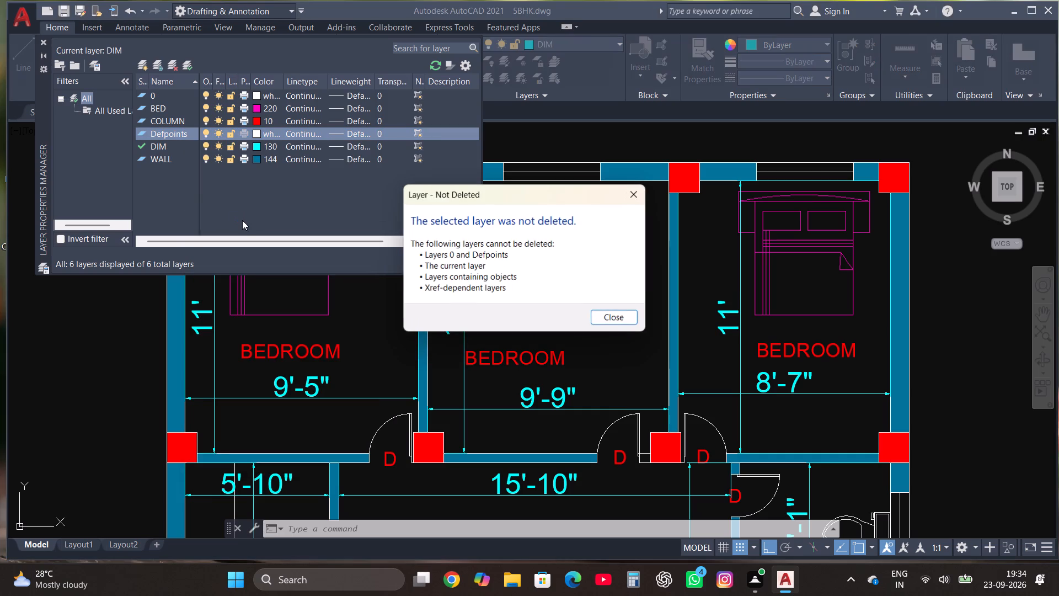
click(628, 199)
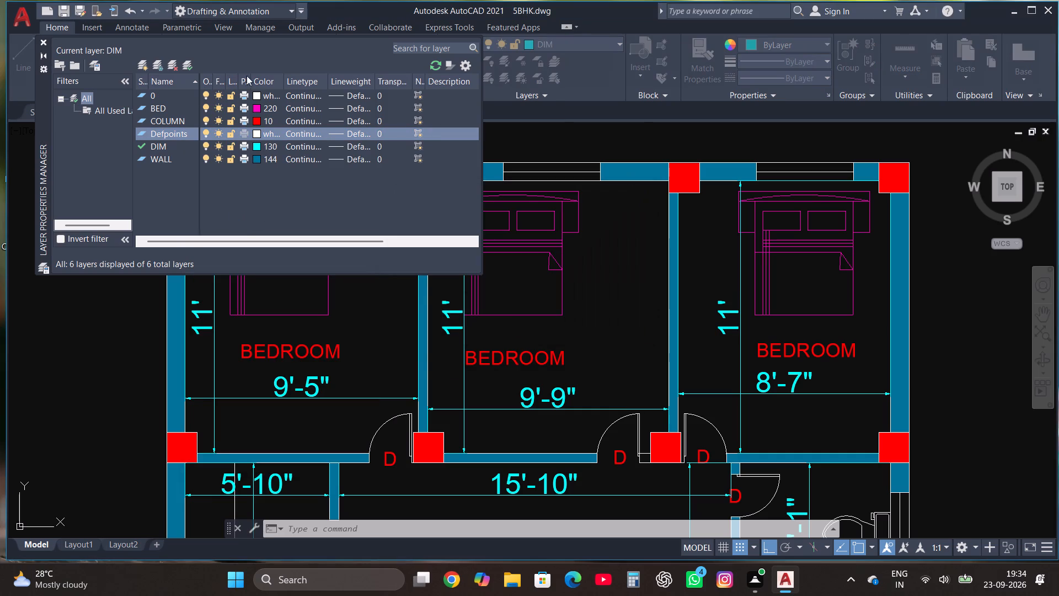
Create a new layer named DOOR and set its colour to yellow, index 50.
click(140, 61)
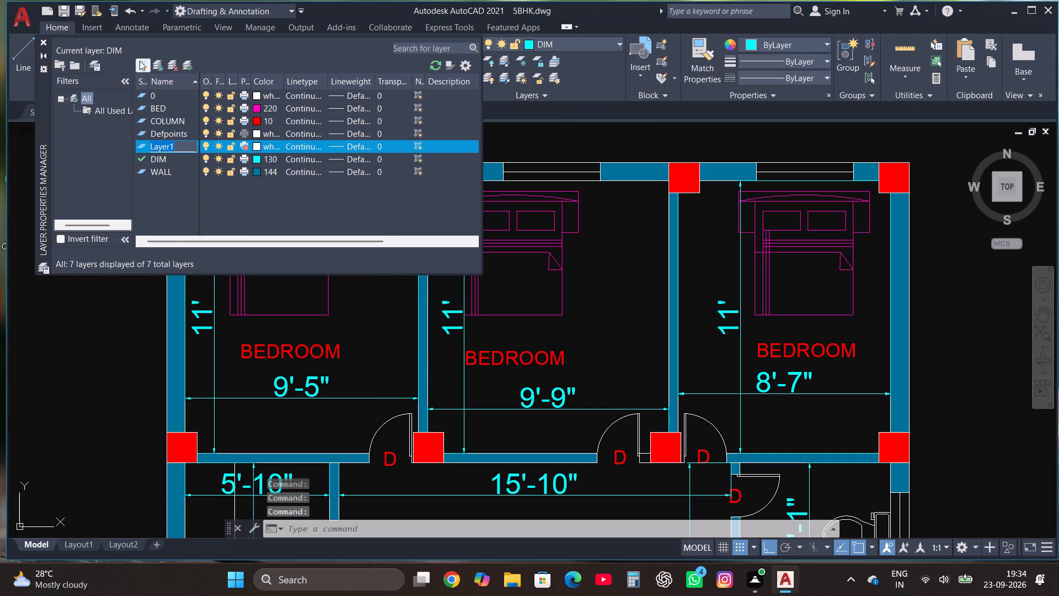
text(DOO)
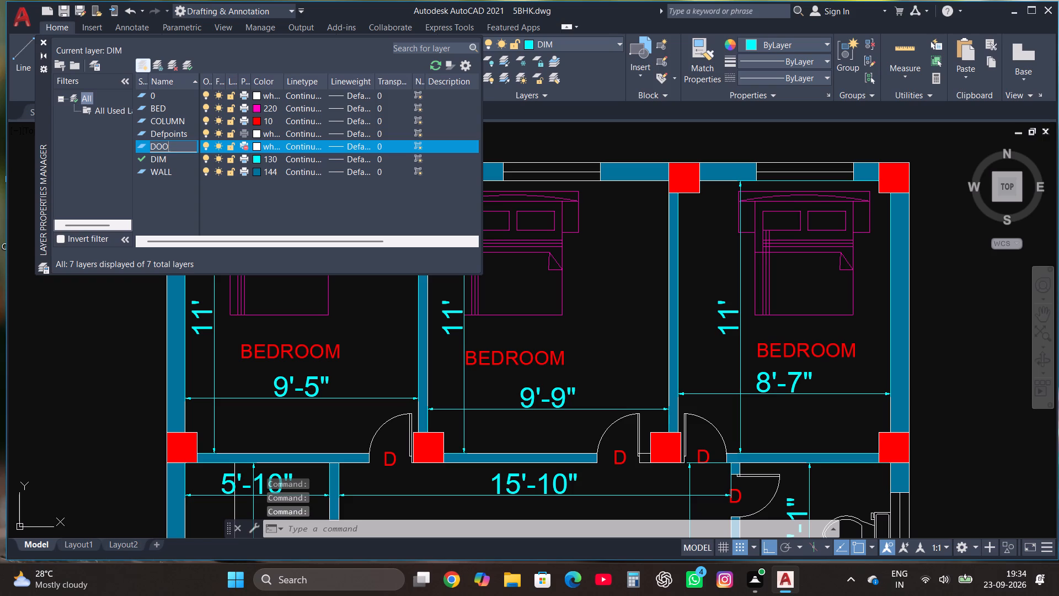
key(r)
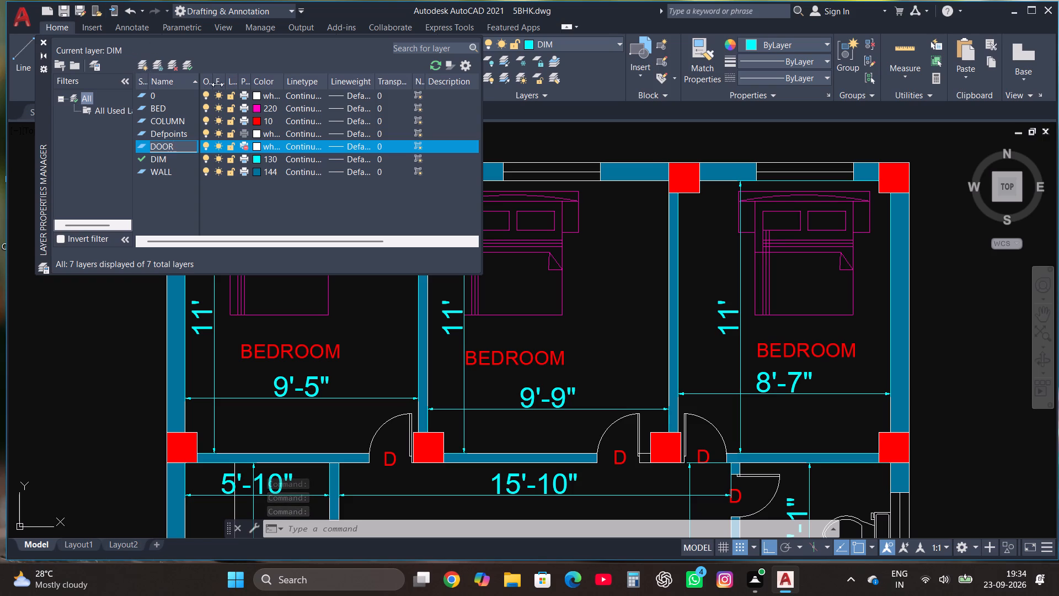
click(257, 151)
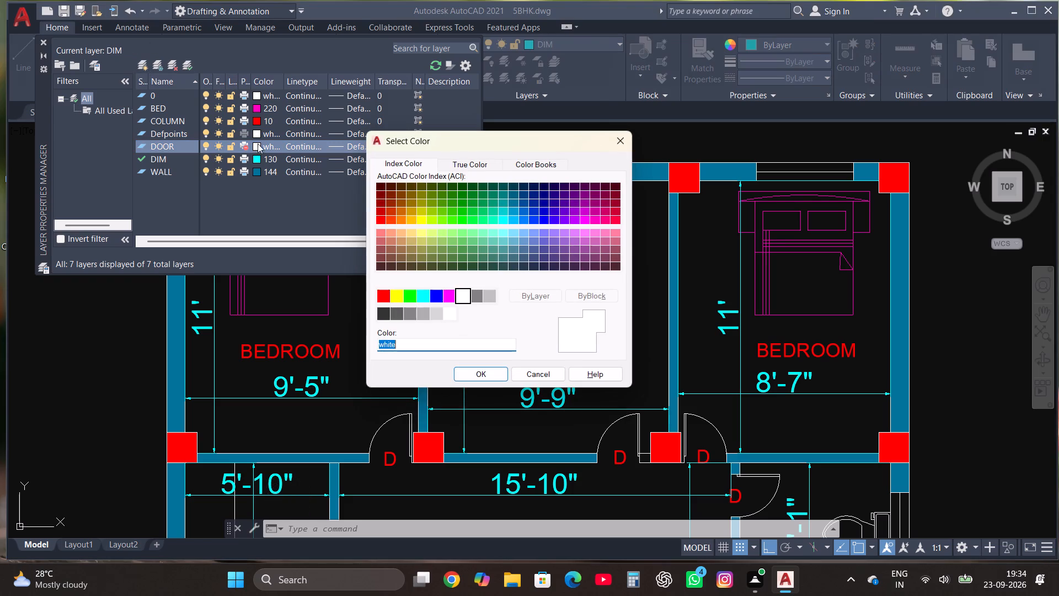
click(422, 222)
click(466, 377)
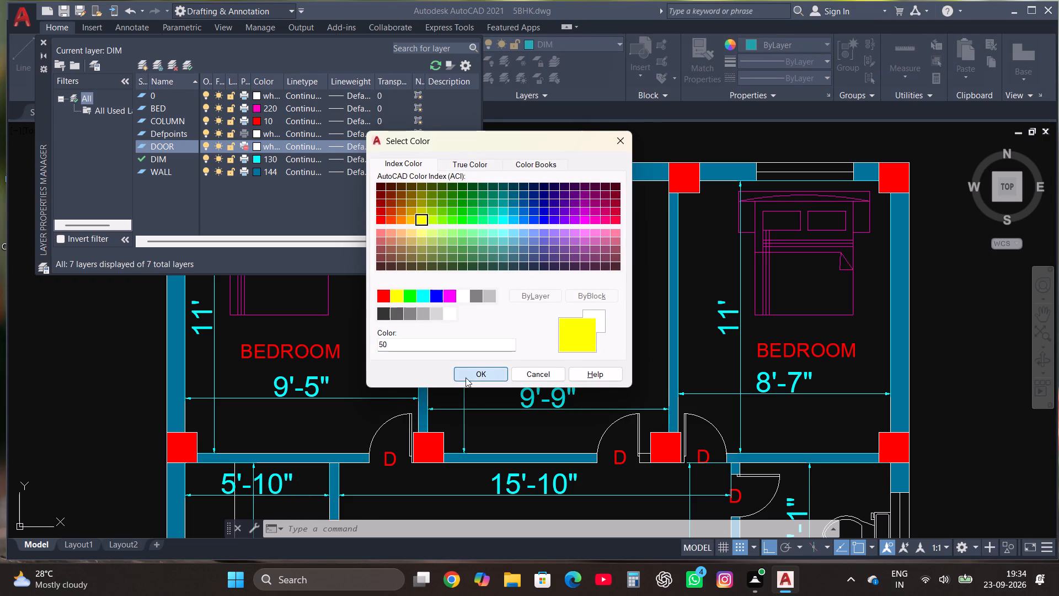
Create a new layer named WINDOW and set its colour to dark crimson, index 244.
click(140, 60)
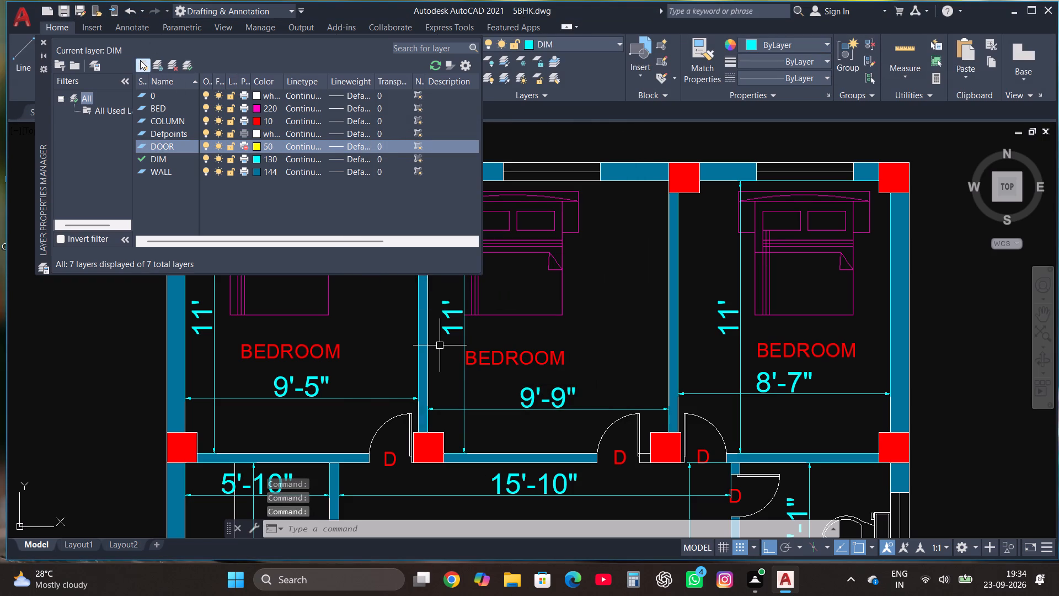
text(WINDOW)
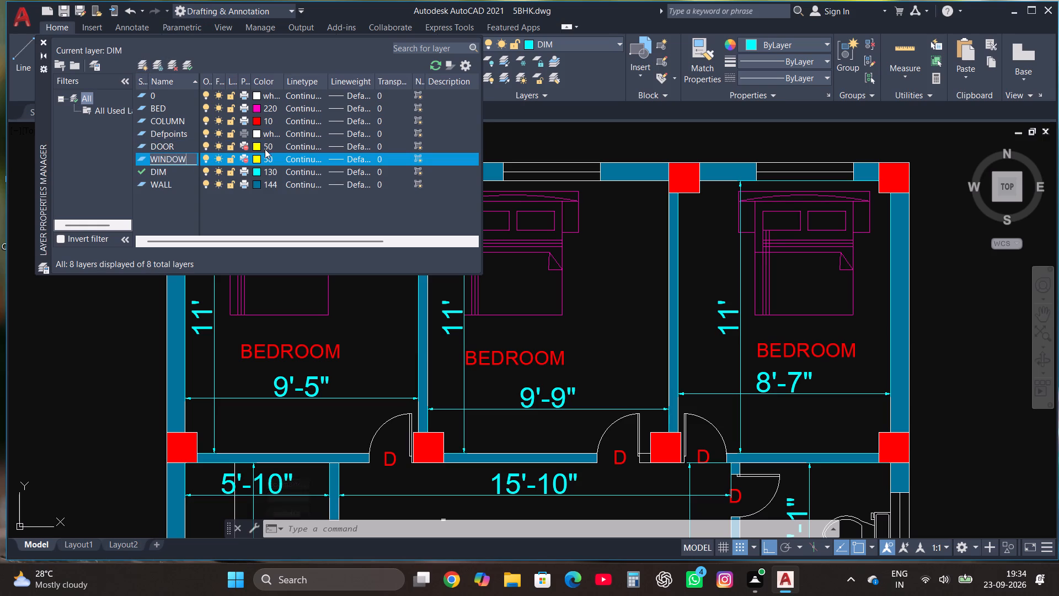
click(255, 161)
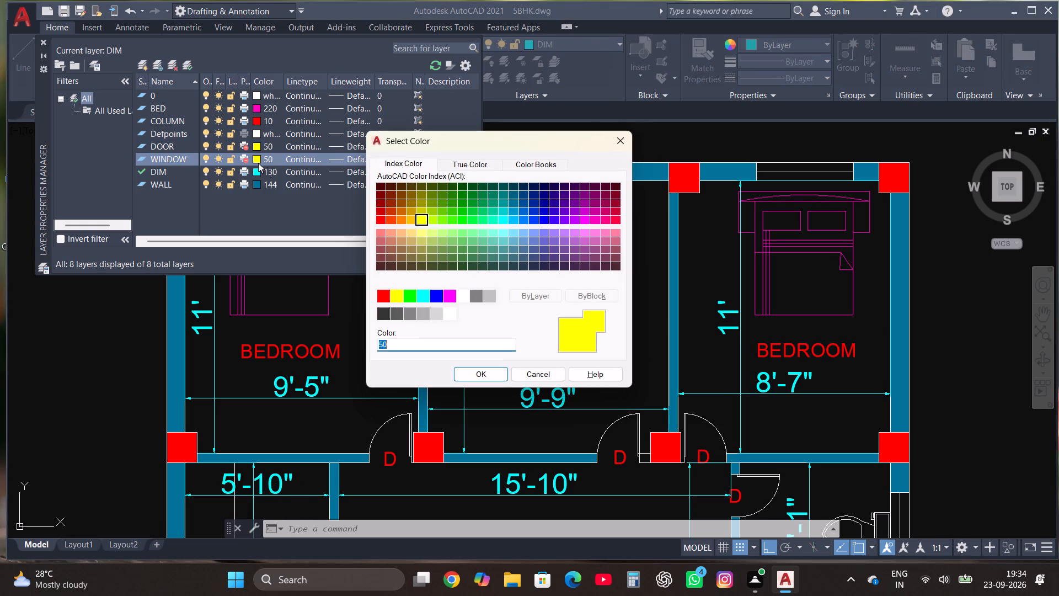
click(399, 205)
click(415, 203)
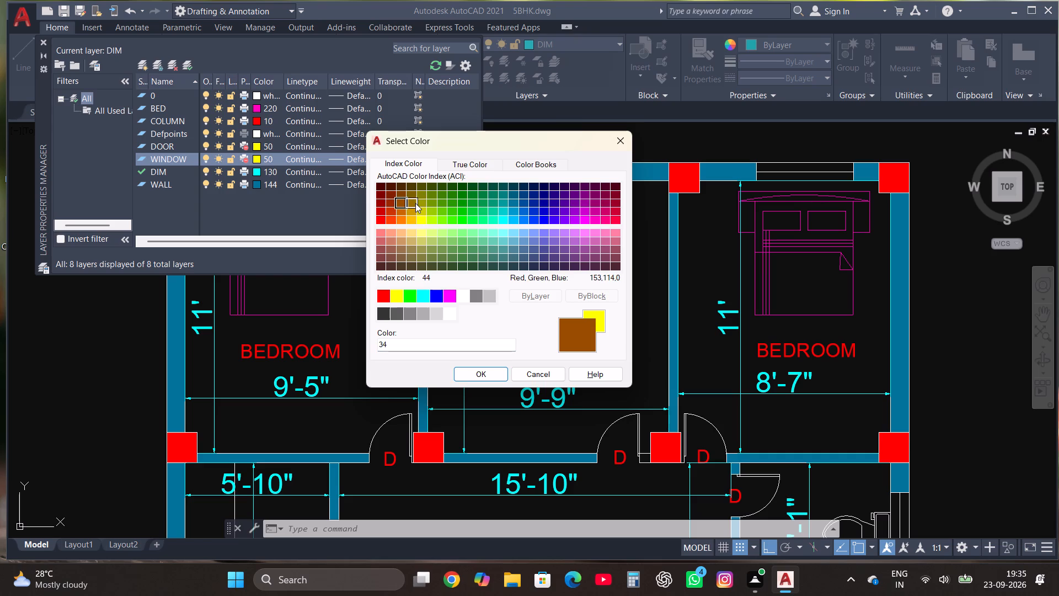
click(596, 204)
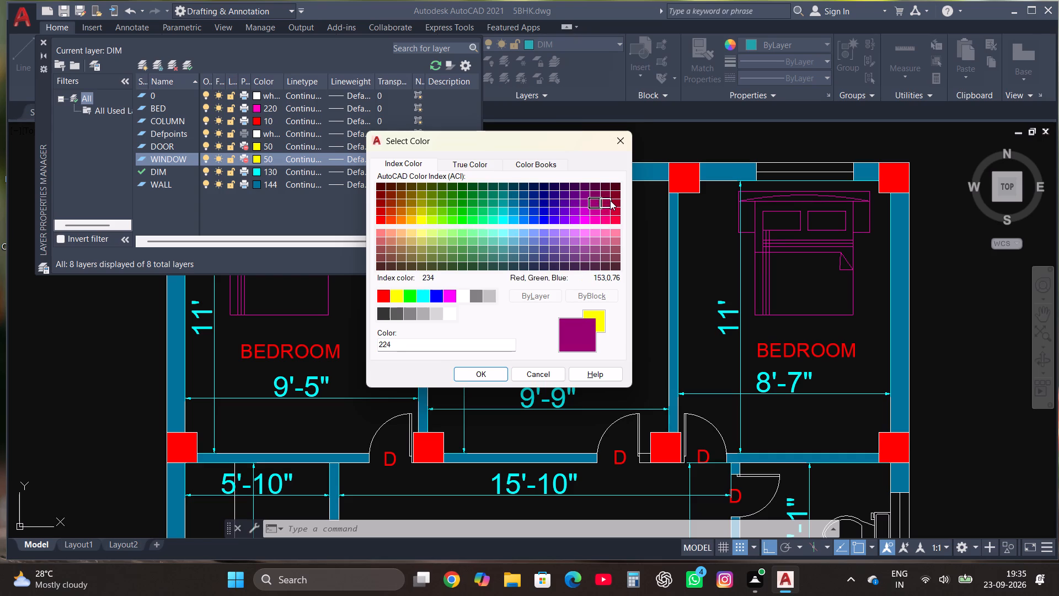
click(610, 200)
click(621, 197)
click(617, 206)
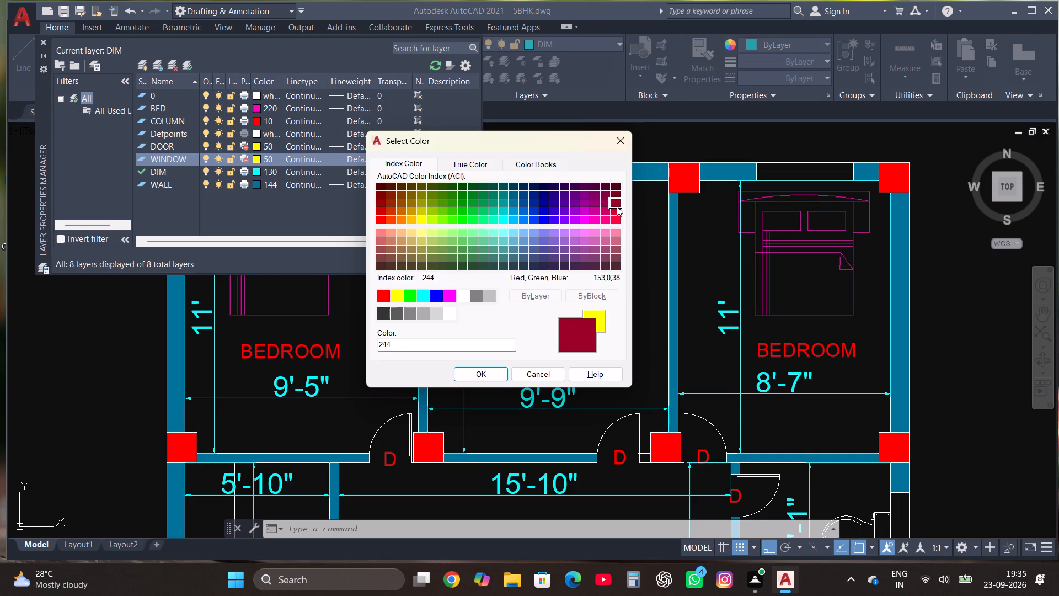
click(479, 378)
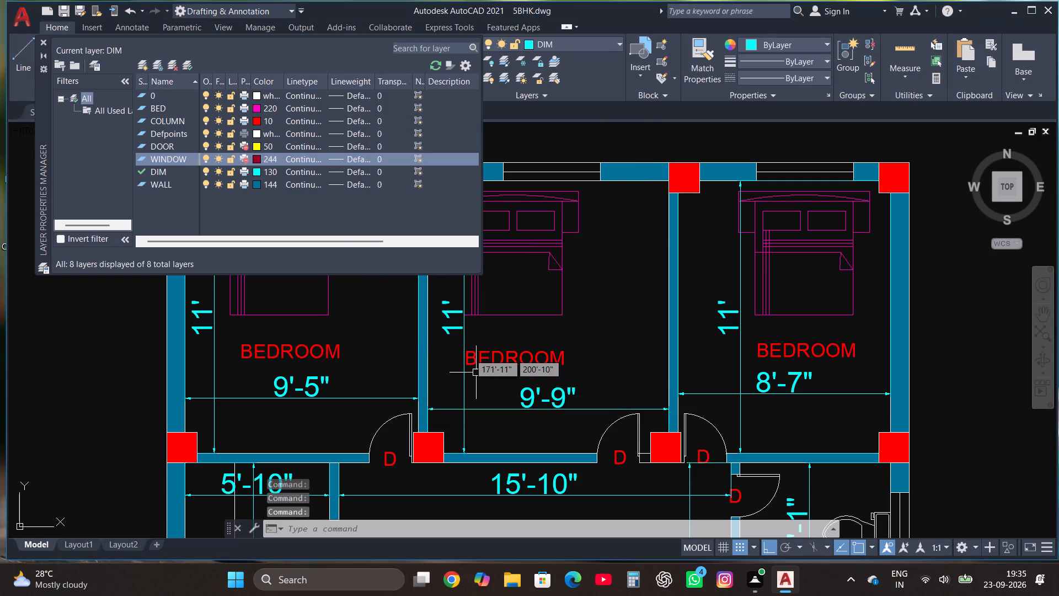
Create a new layer named DINING and set its colour to light red, index 11.
click(142, 65)
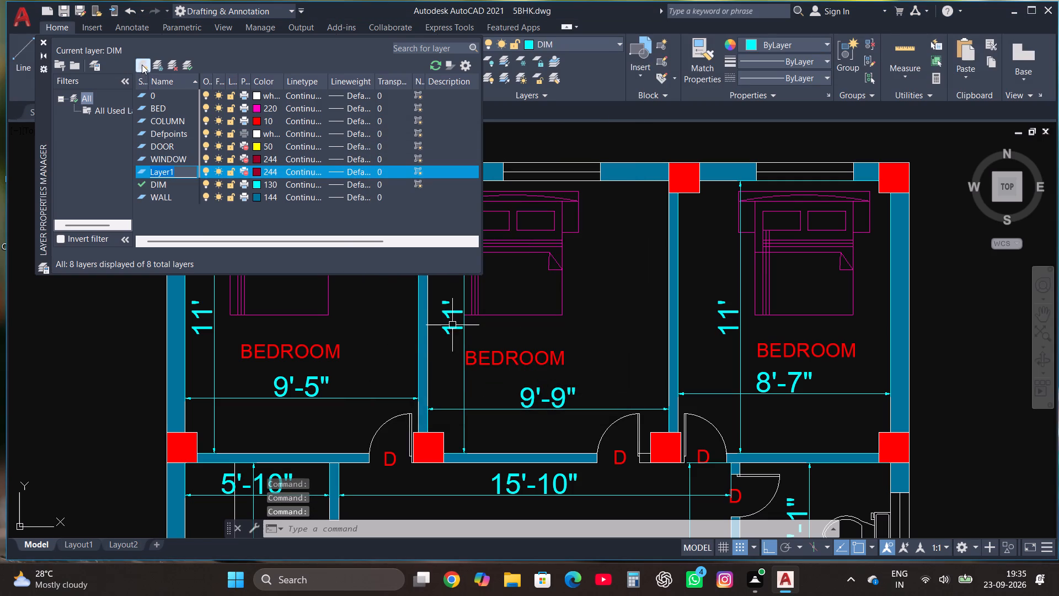
text(DINING)
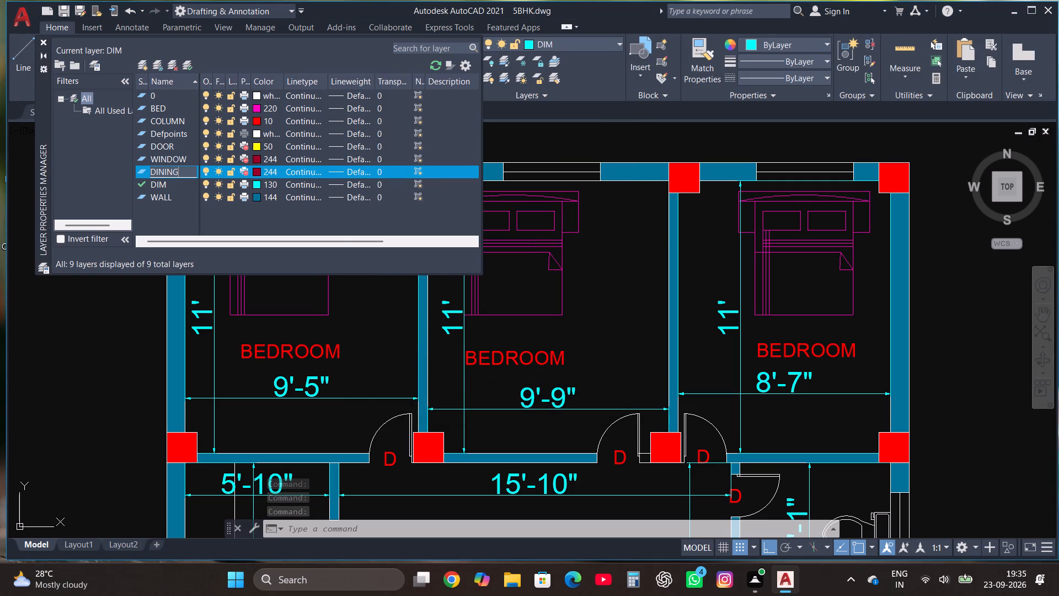
click(258, 171)
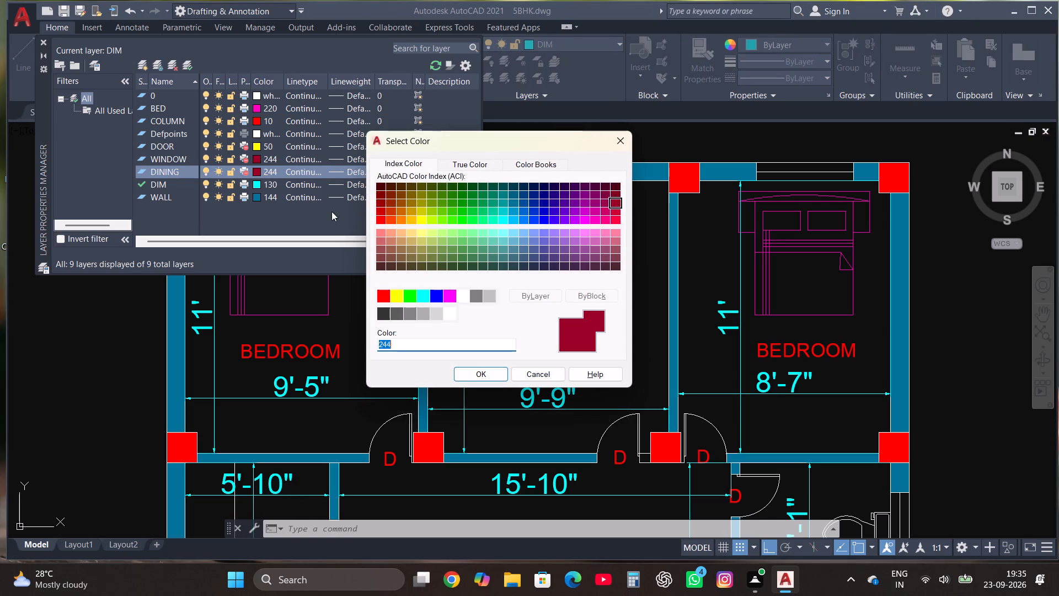
click(378, 231)
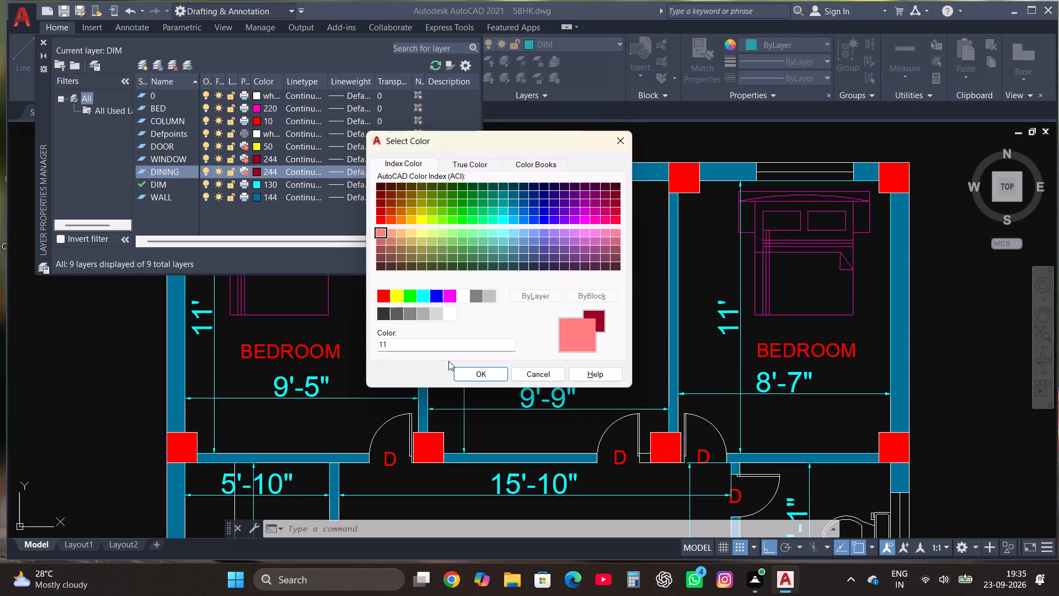
click(467, 372)
Create a new layer named TOI with green colour index 93, and close the layer manager.
click(143, 63)
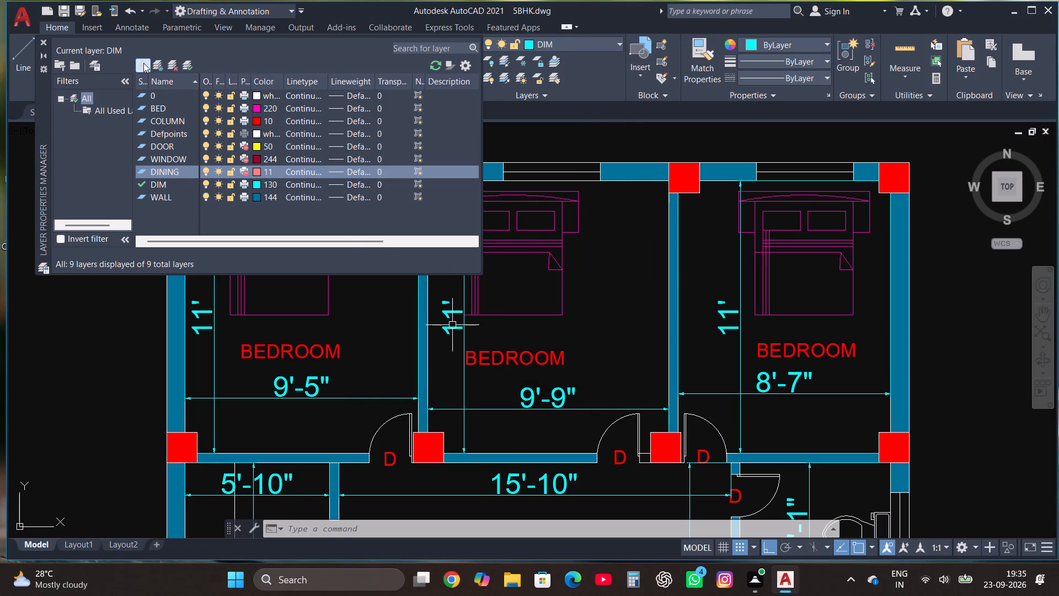
text(TOI)
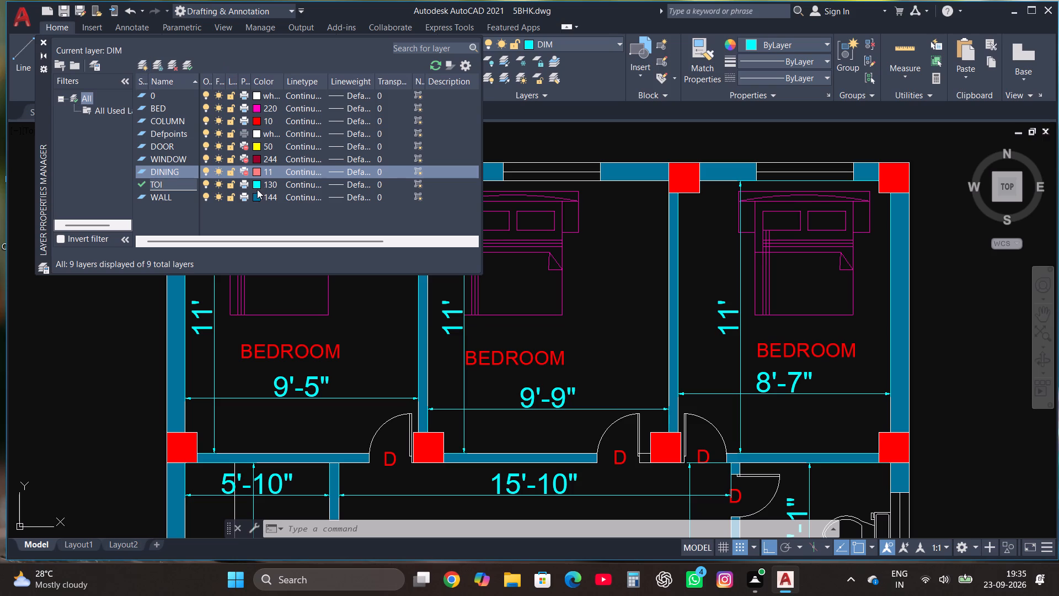
click(254, 179)
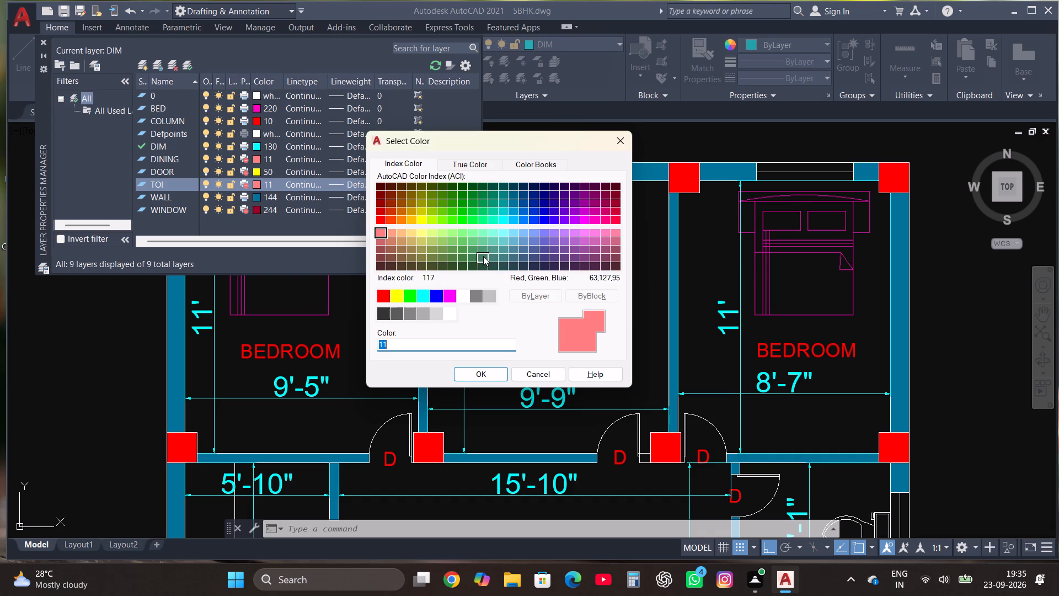
click(462, 240)
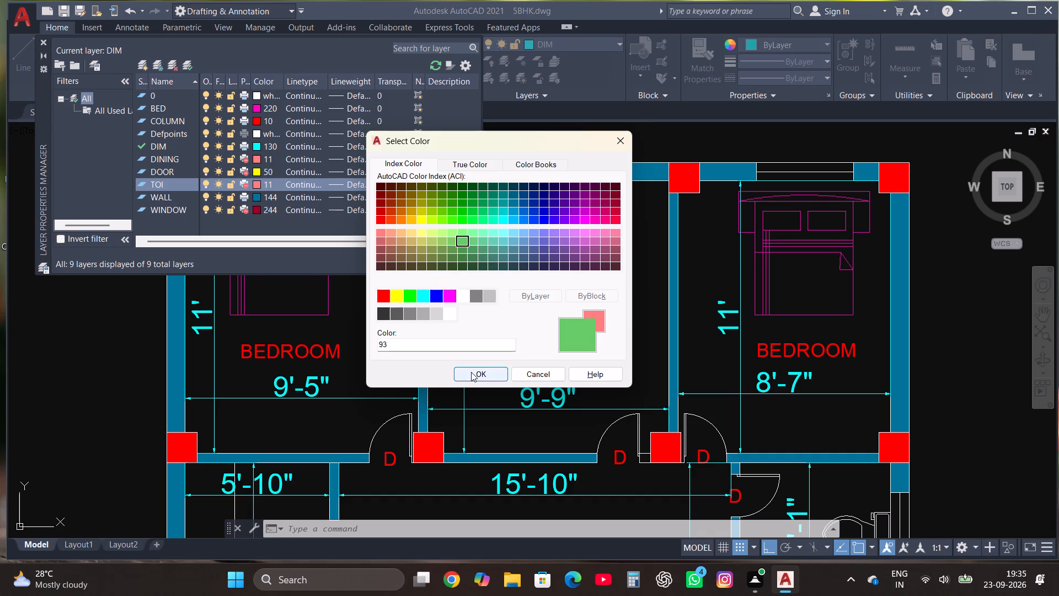
click(473, 376)
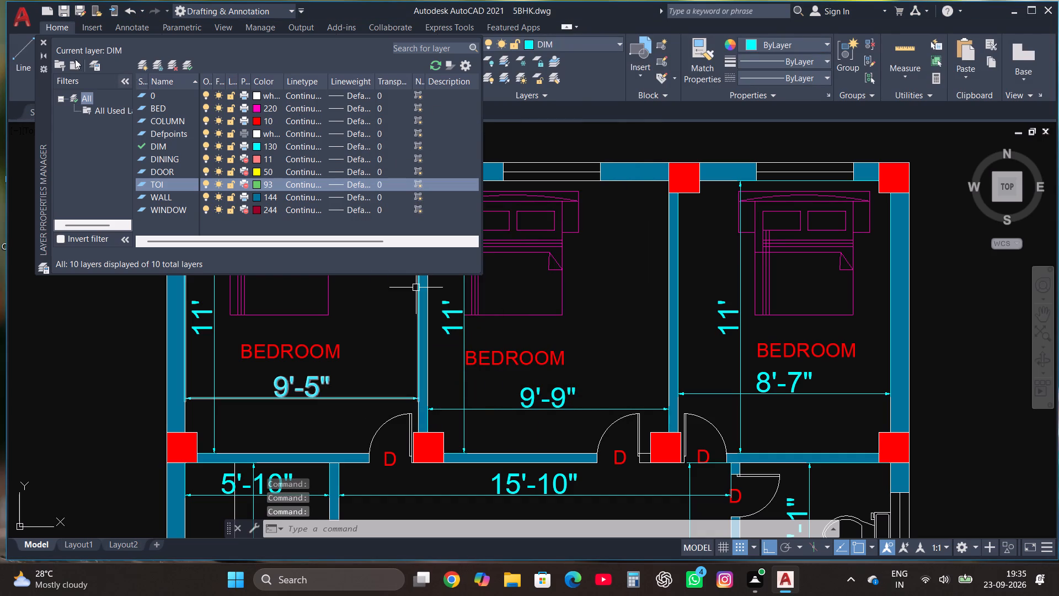
click(40, 40)
Select all door blocks in the plan through Select Similar on one bedroom door, and move them to the DOOR layer.
scroll(147, 276, down, 1)
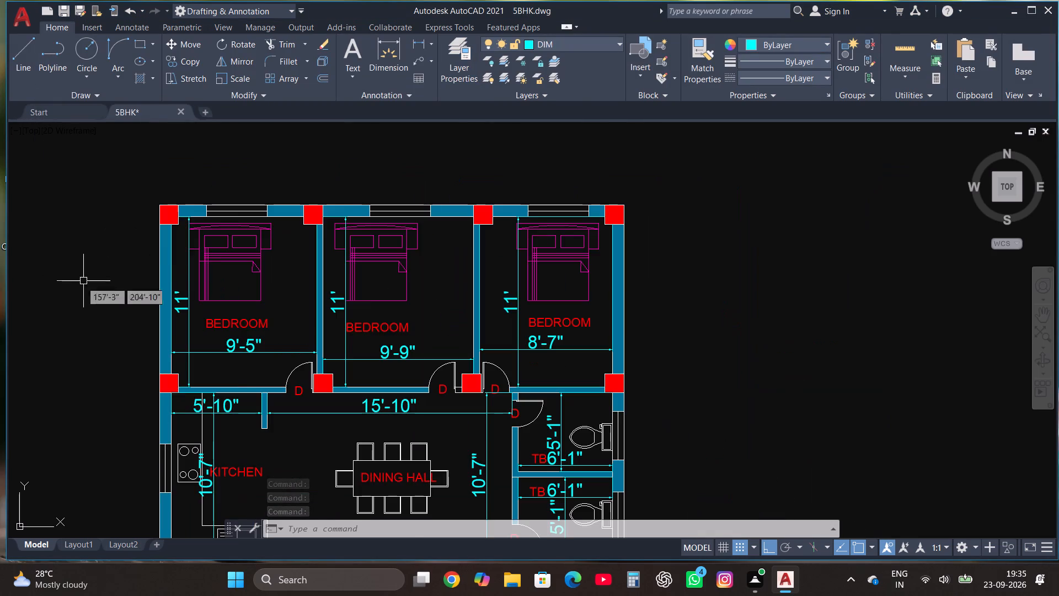
scroll(97, 225, down, 1)
scroll(333, 316, up, 2)
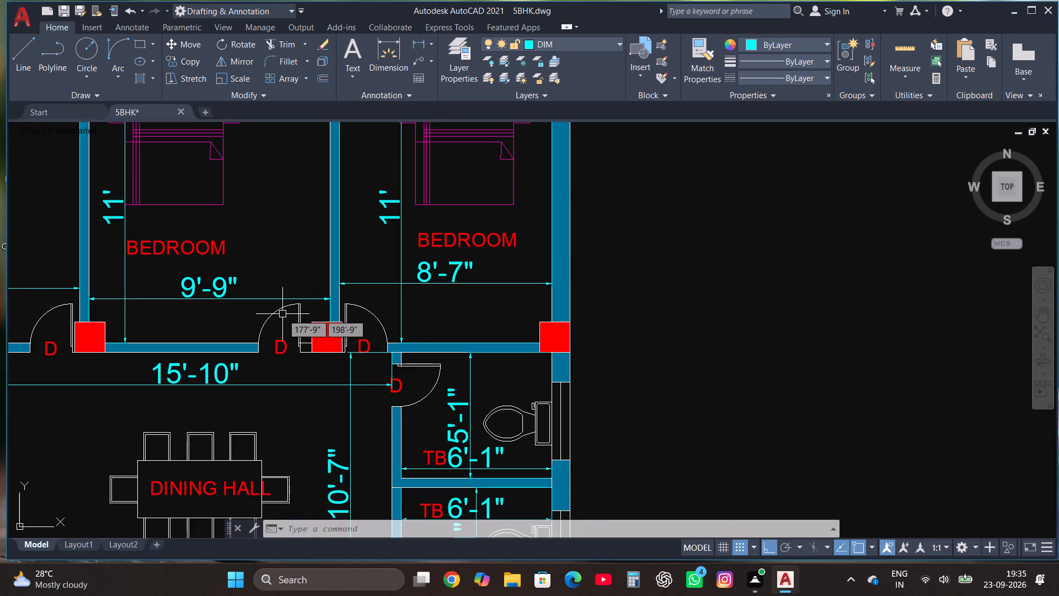
click(277, 309)
right_click(276, 309)
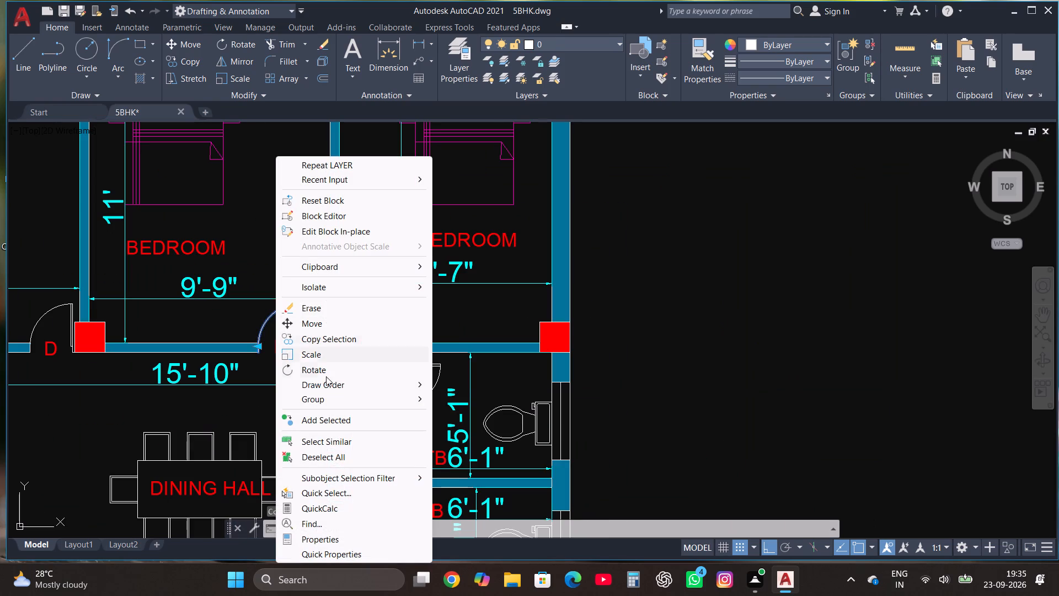
click(328, 447)
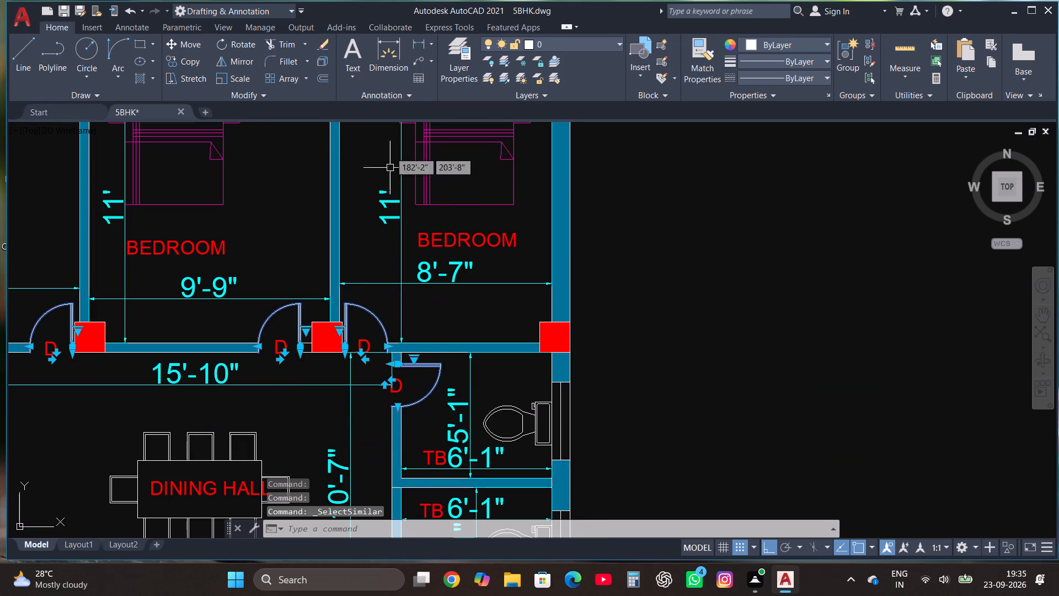
click(603, 39)
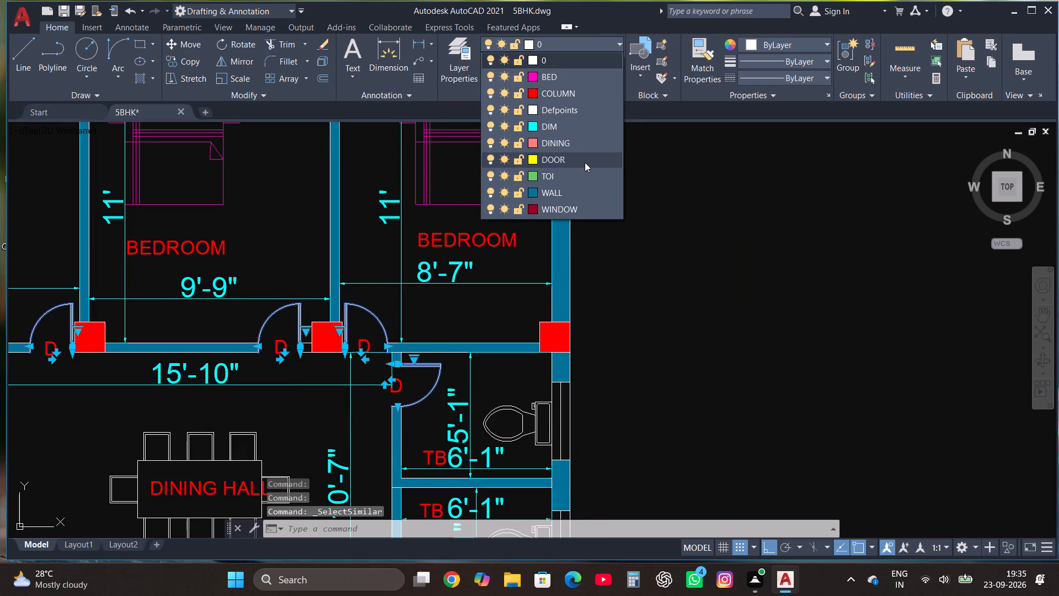
click(584, 162)
scroll(429, 269, down, 2)
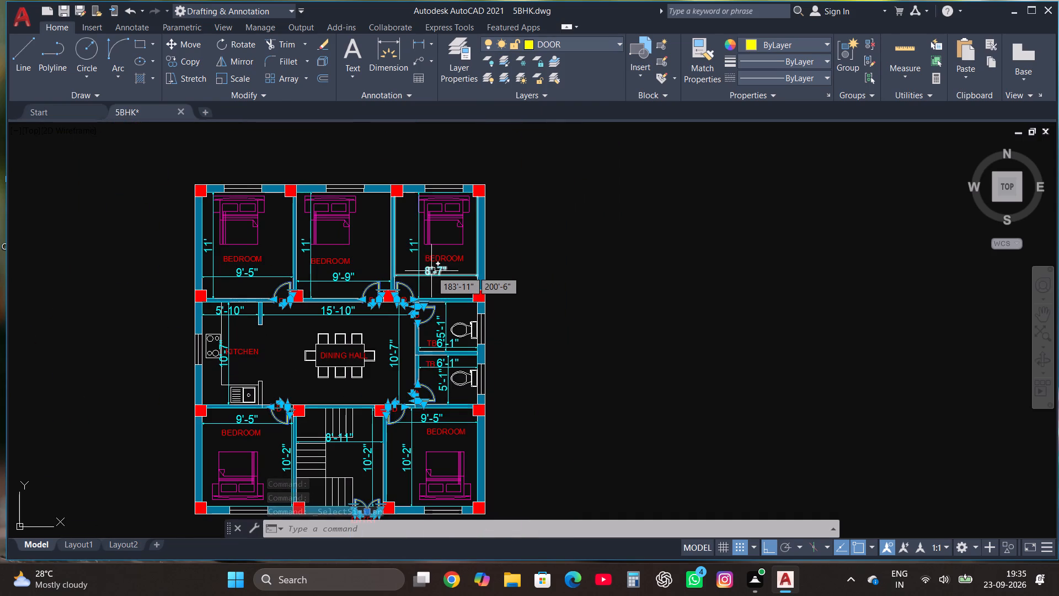
key(Escape)
Move the dining table and the west and middle chairs on its south side to the DINING layer.
scroll(379, 169, down, 1)
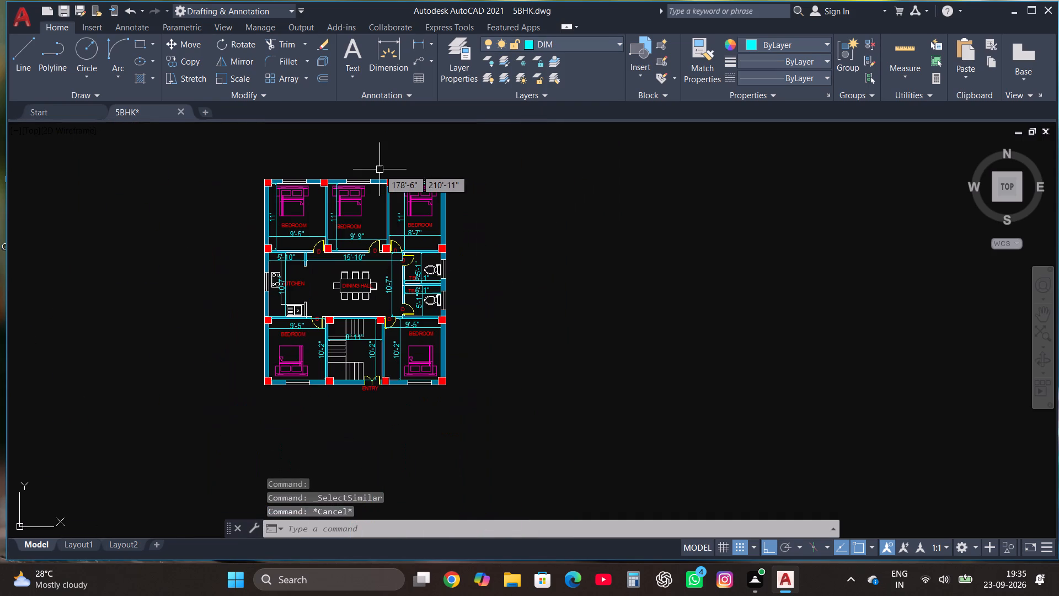
scroll(323, 284, up, 2)
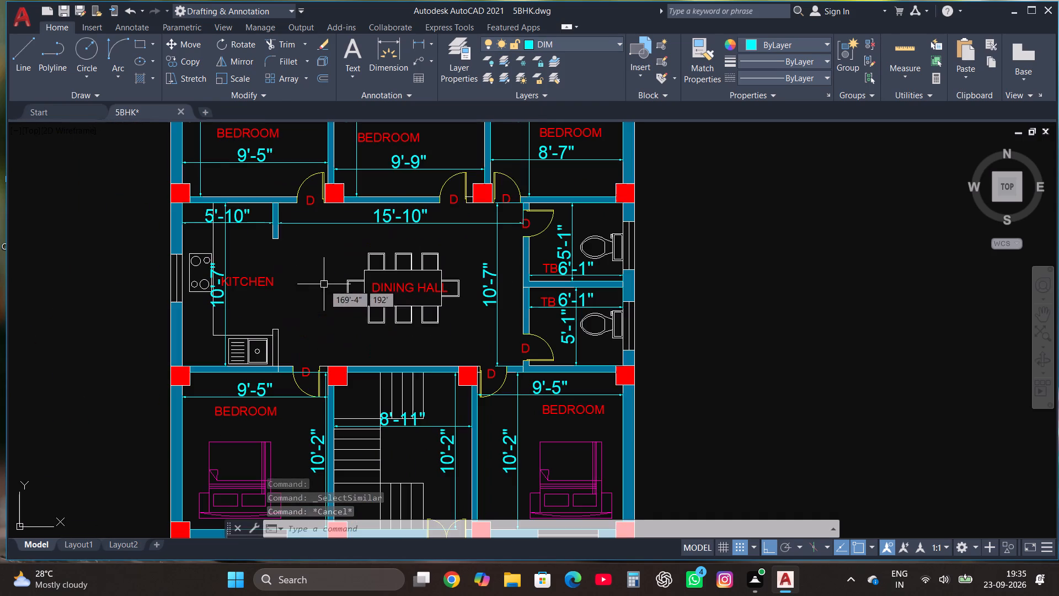
scroll(405, 308, up, 2)
click(426, 386)
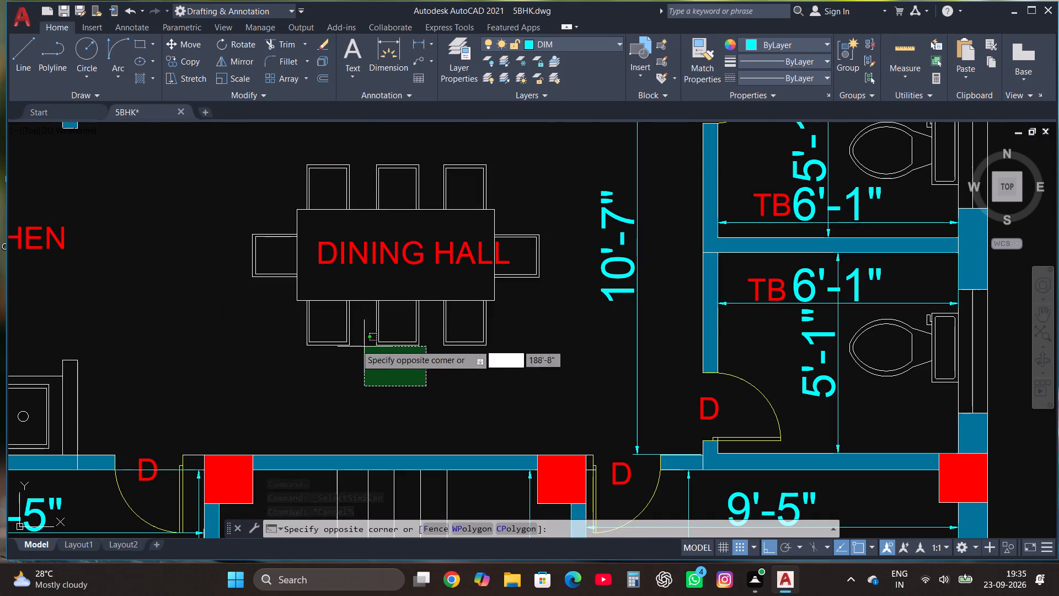
click(291, 283)
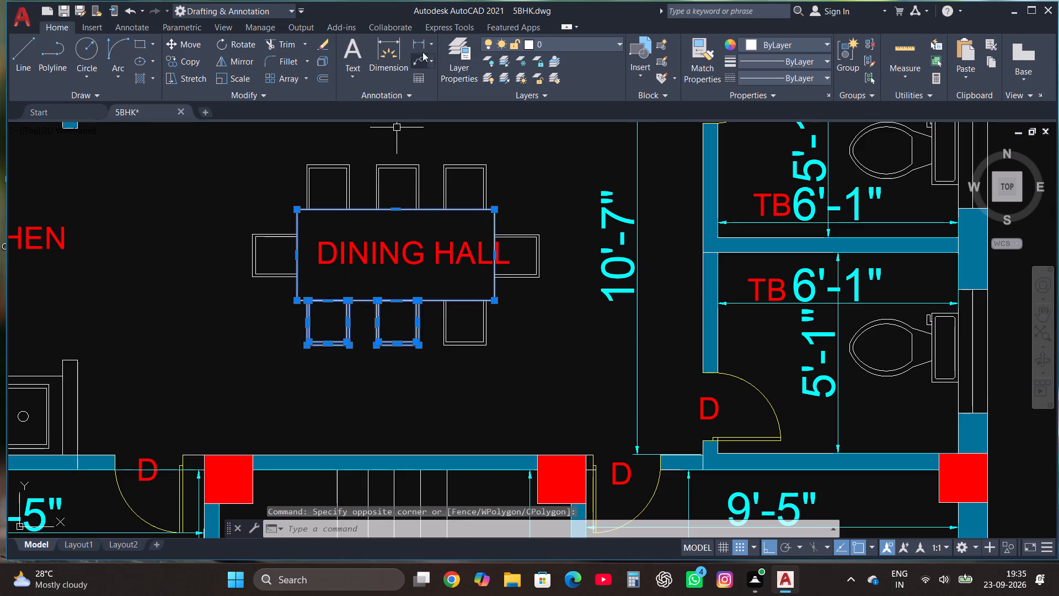
click(557, 41)
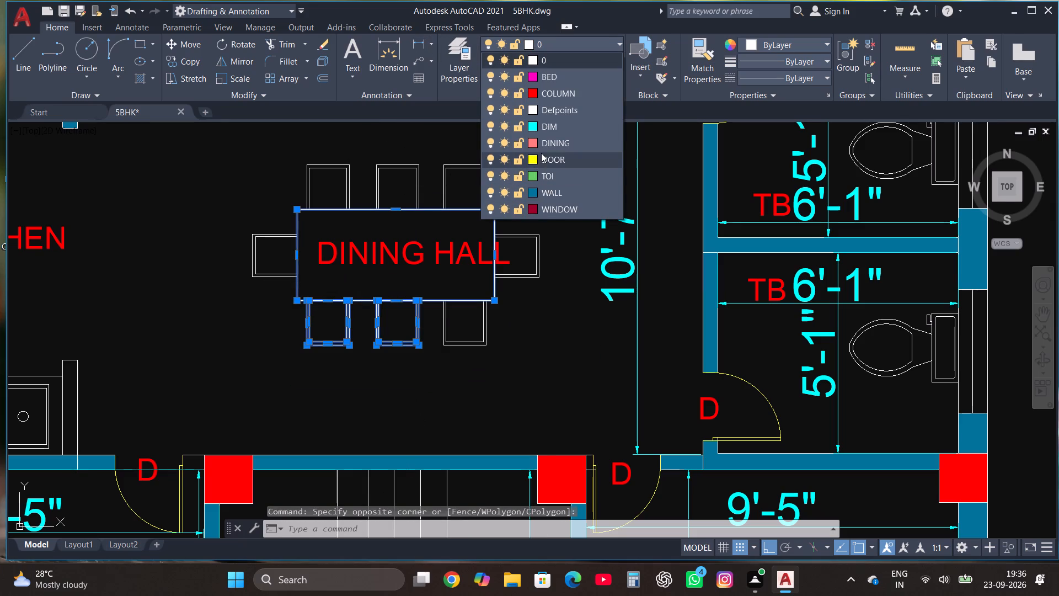
click(567, 145)
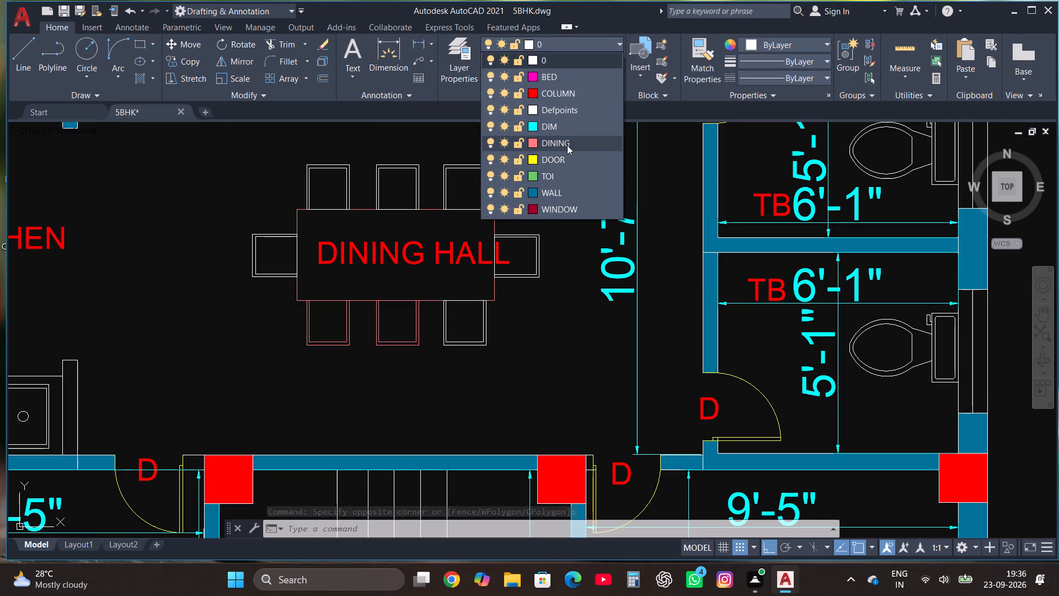
scroll(518, 282, up, 1)
key(grave)
key(Escape)
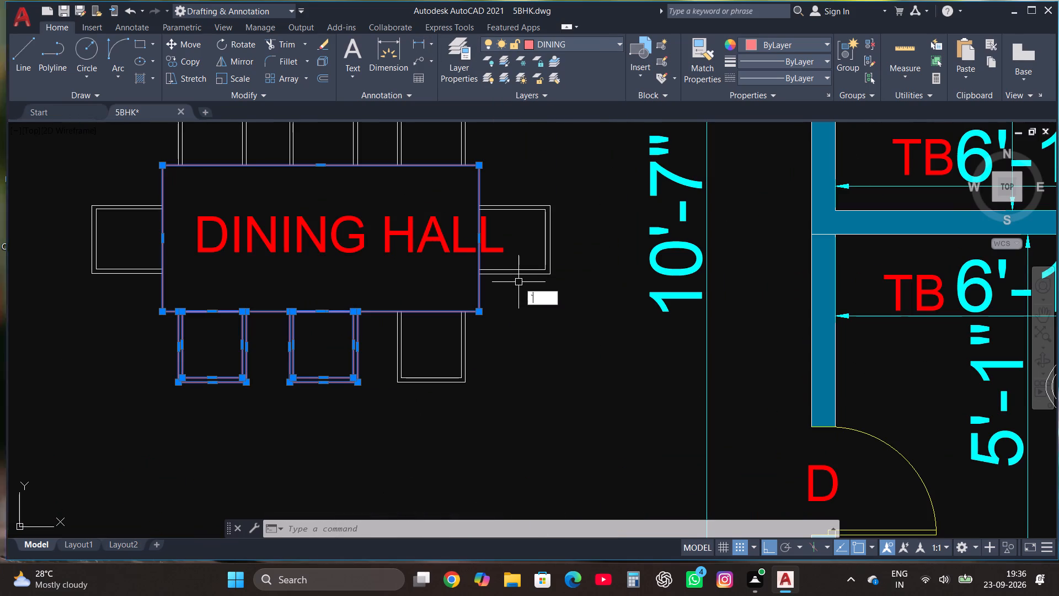
key(Escape)
scroll(510, 322, down, 1)
scroll(454, 353, up, 1)
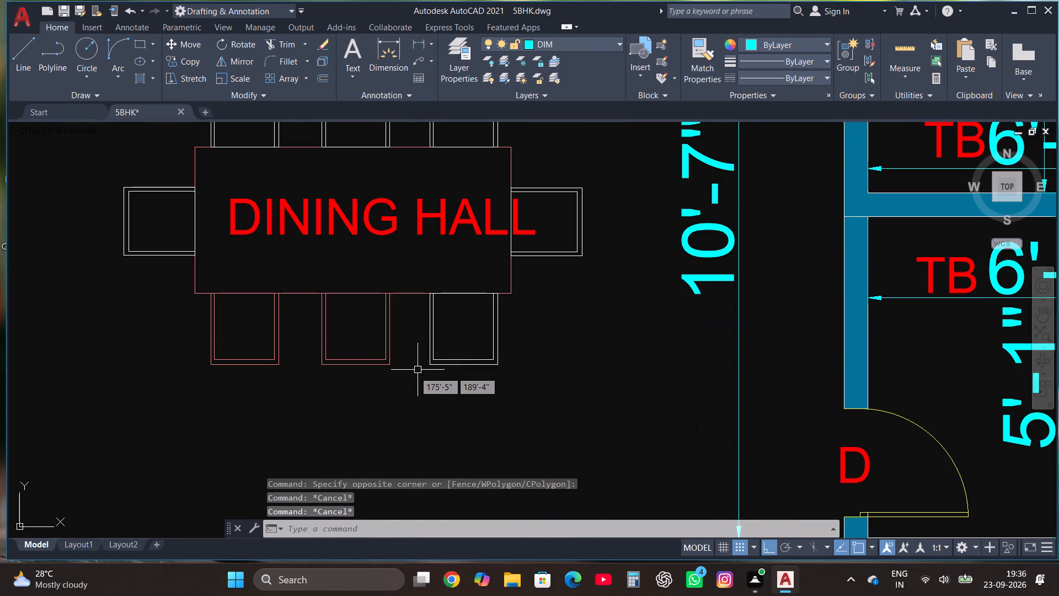
Move the easternmost chair on the dining table's south side and the chair at its east end to the DINING layer.
click(393, 379)
click(517, 270)
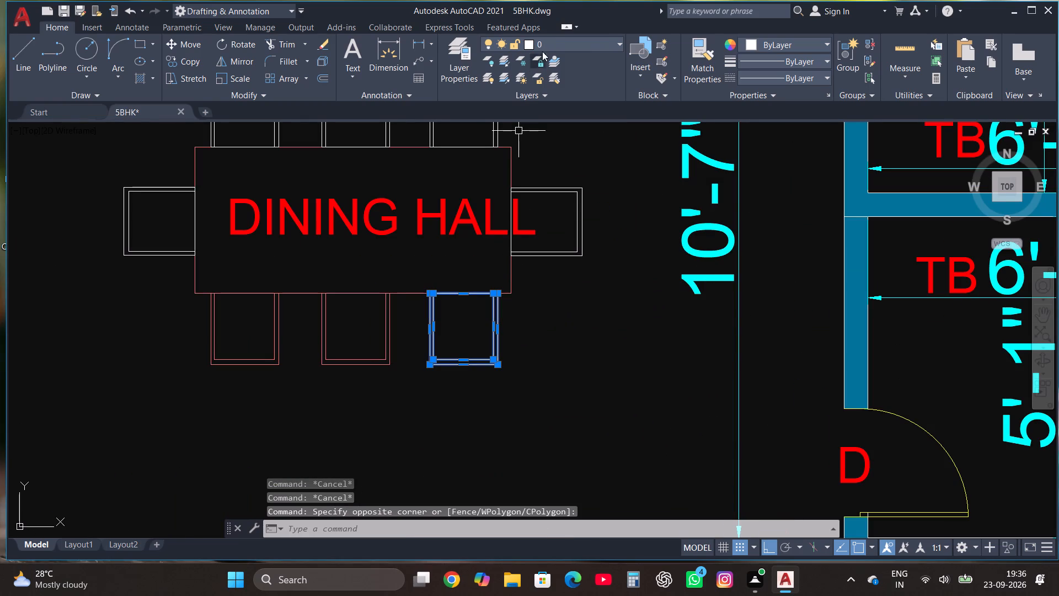
click(547, 46)
click(548, 142)
scroll(536, 356, down, 1)
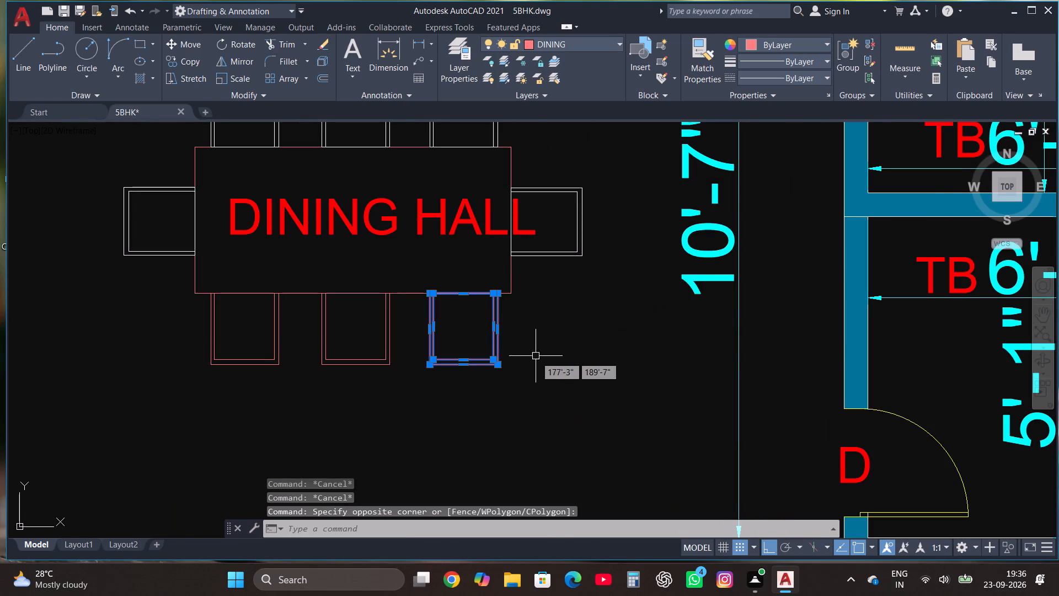
scroll(549, 285, up, 1)
click(593, 311)
click(553, 211)
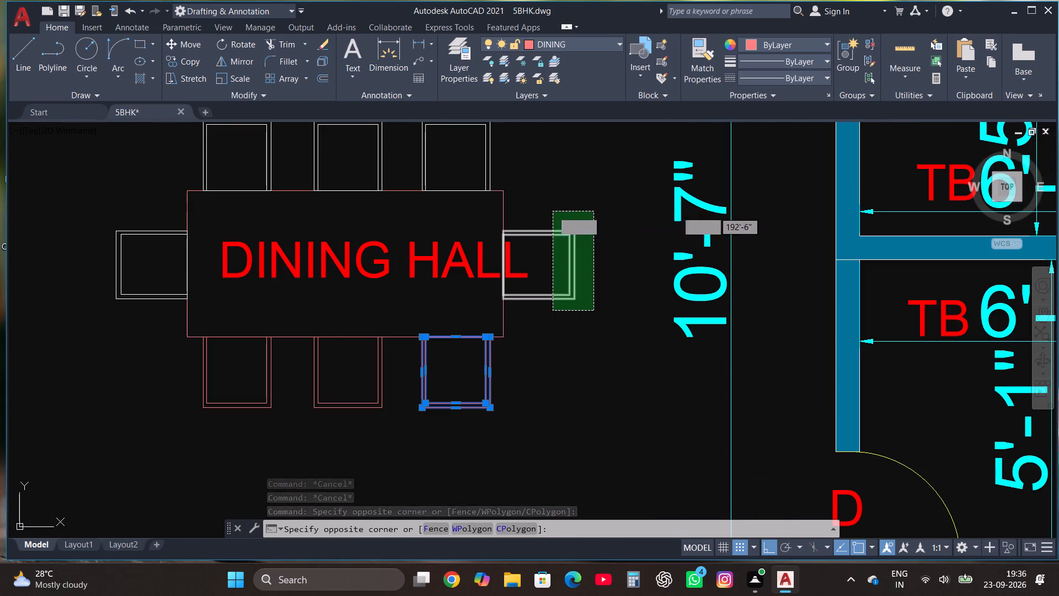
click(547, 42)
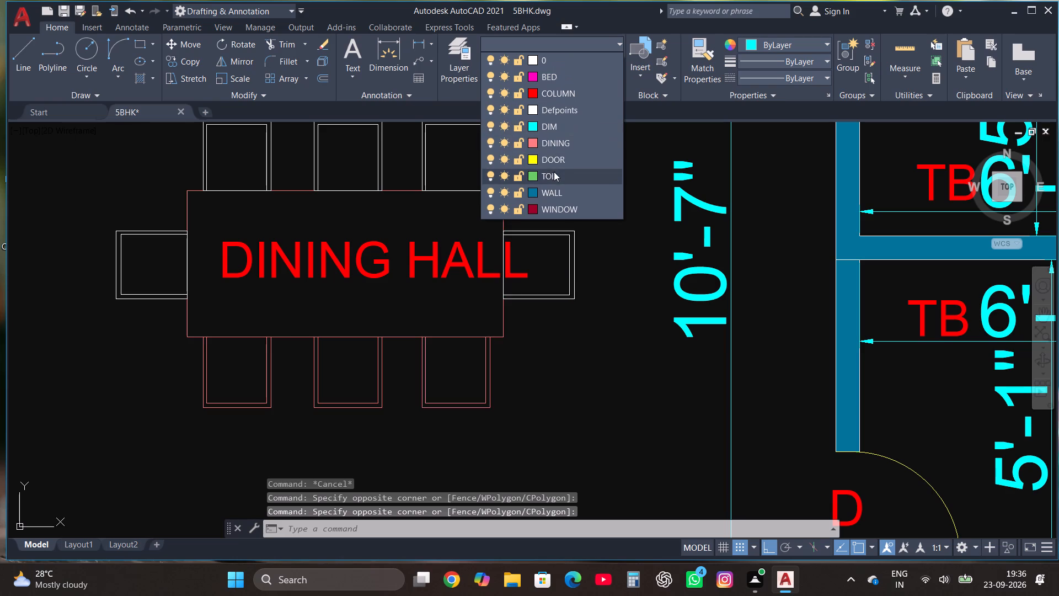
click(557, 147)
Move the three chairs on the dining table's north side and the chair at its west end to the DINING layer.
scroll(526, 385, down, 1)
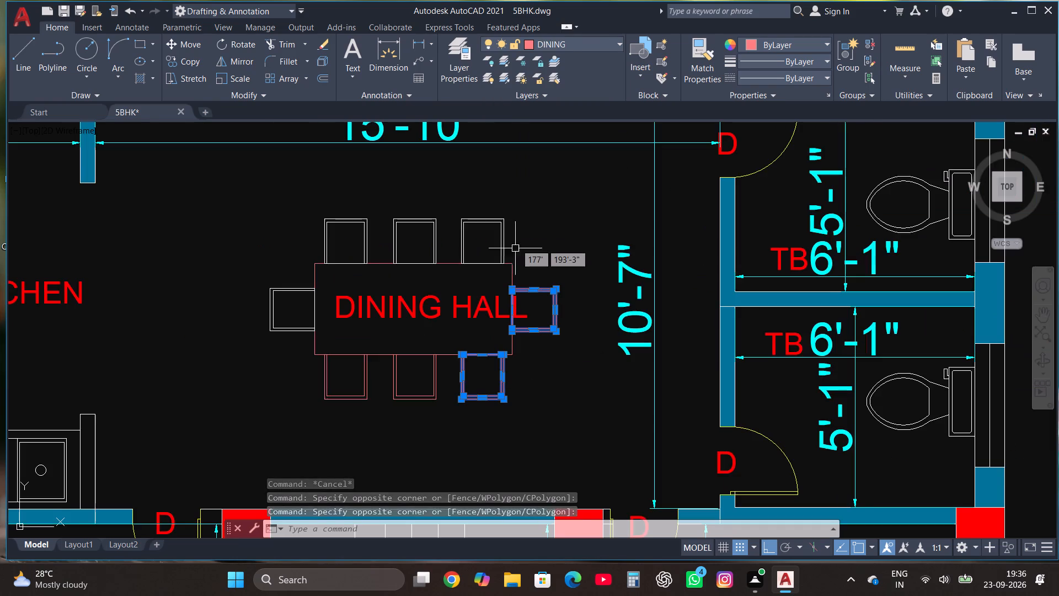
scroll(516, 244, up, 2)
click(516, 259)
scroll(383, 214, down, 2)
click(228, 200)
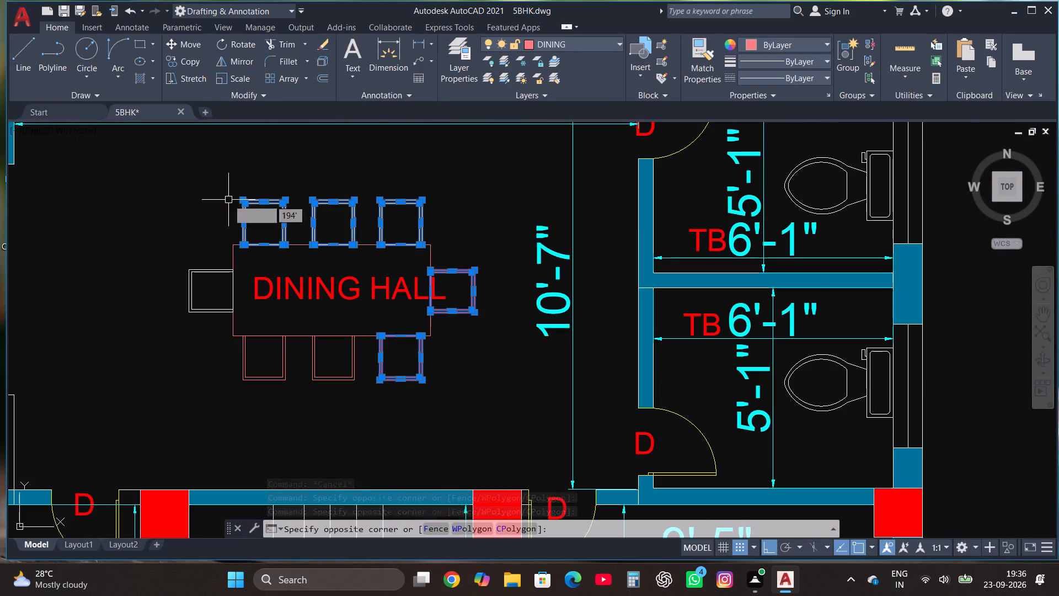
click(537, 47)
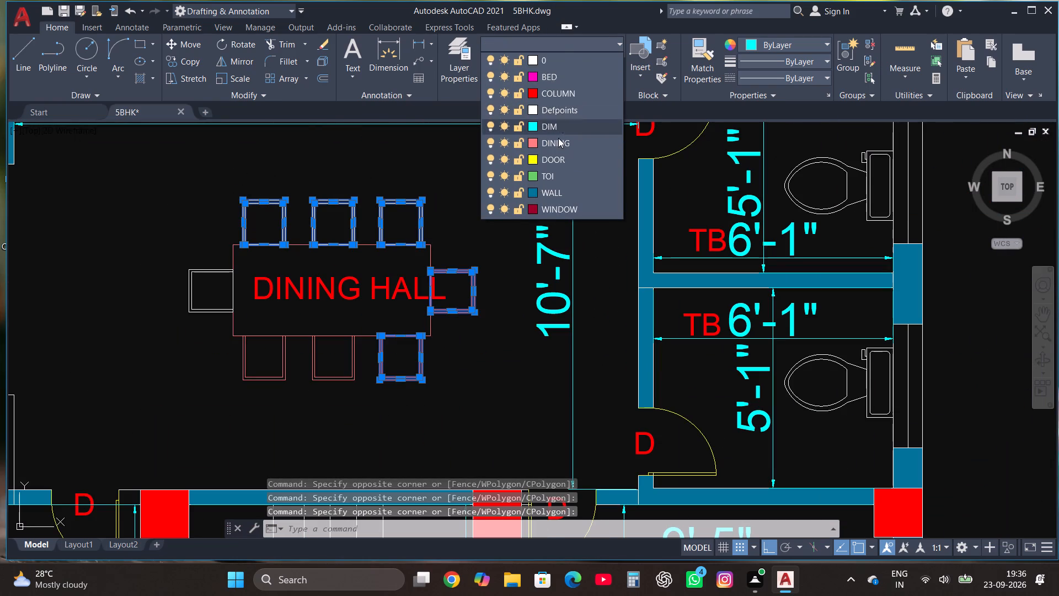
click(557, 143)
click(212, 334)
click(162, 230)
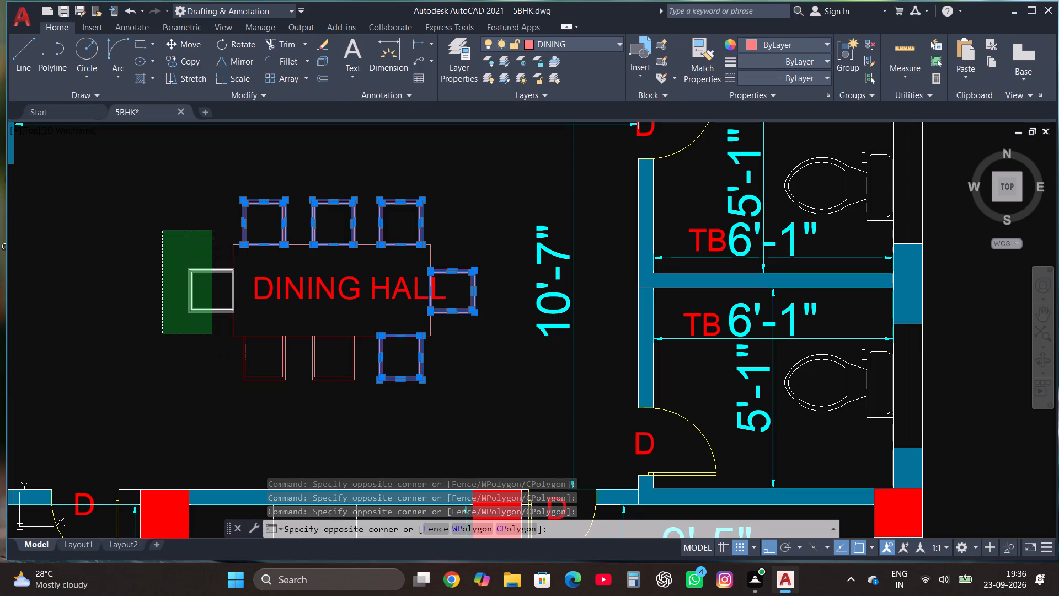
click(569, 41)
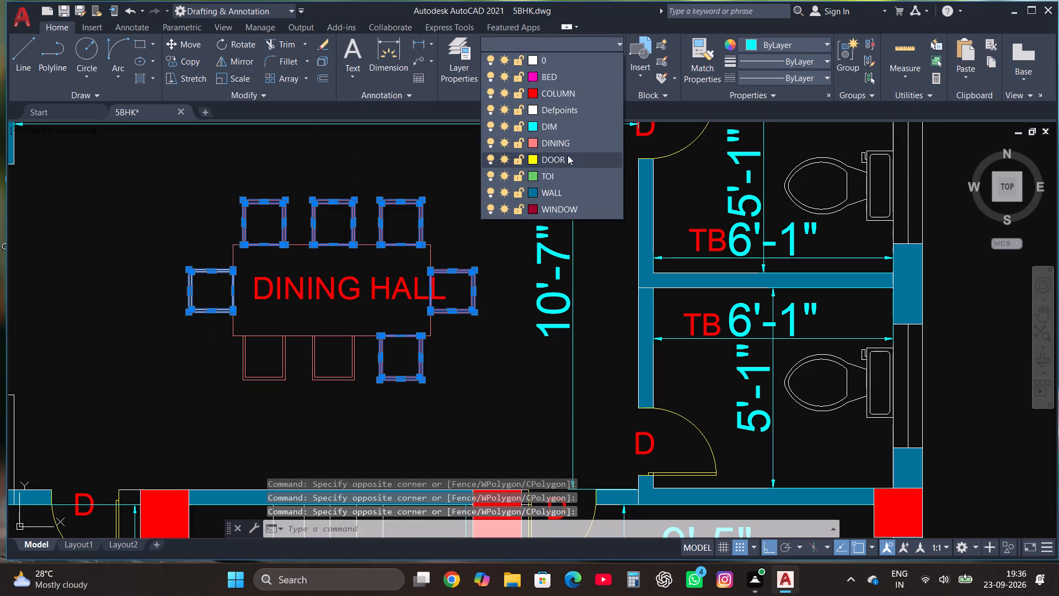
click(564, 138)
key(Escape)
Select both toilet fixtures through Select Similar on the upper one, and move them to the TOI layer.
scroll(349, 327, down, 3)
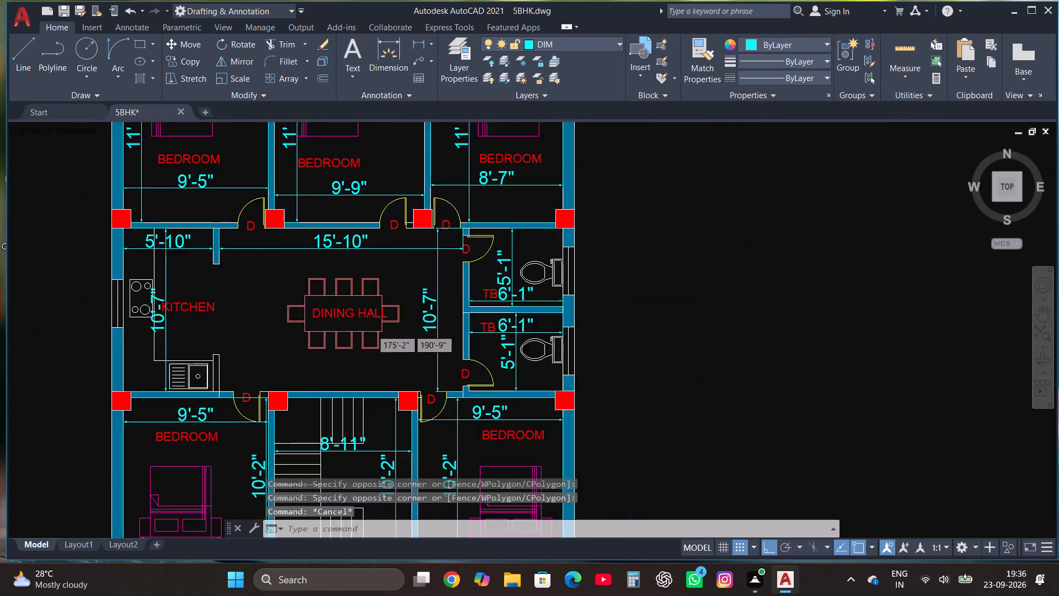
scroll(495, 298, up, 2)
click(445, 287)
right_click(444, 287)
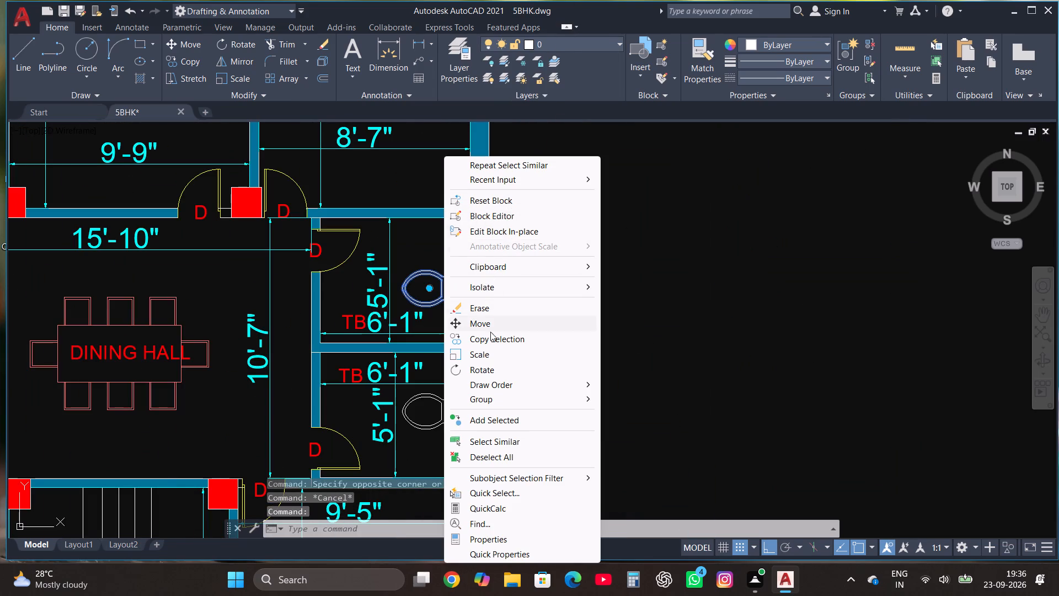
click(493, 441)
scroll(400, 399, down, 1)
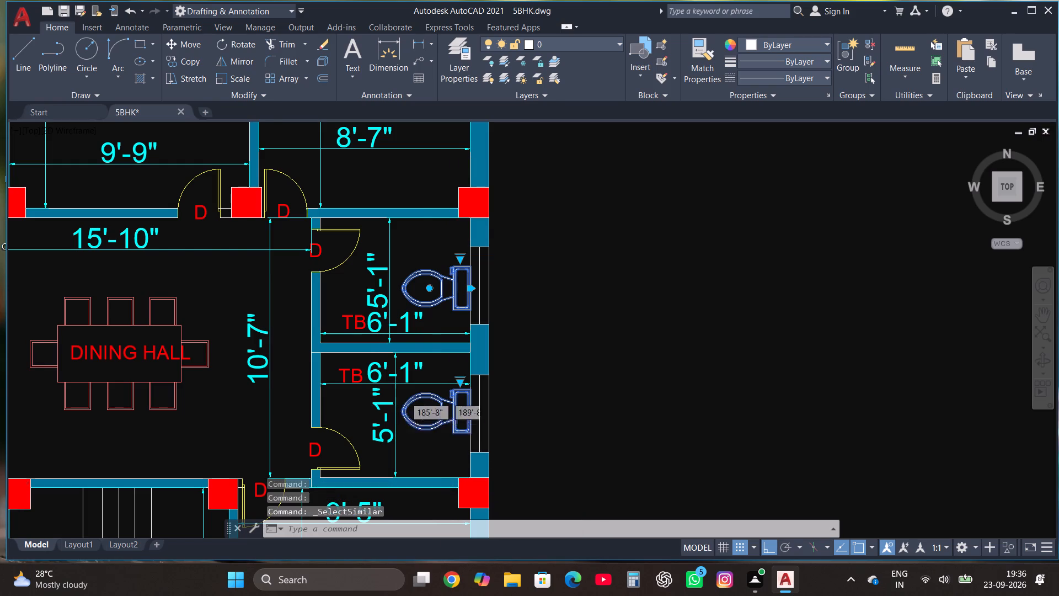
scroll(409, 396, down, 1)
click(556, 42)
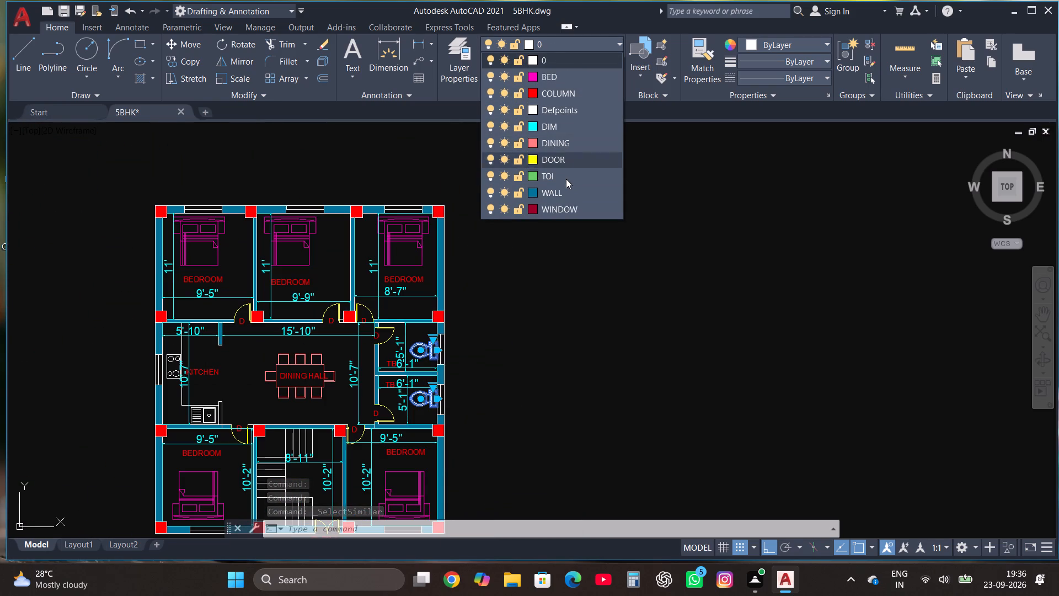
click(566, 179)
key(Escape)
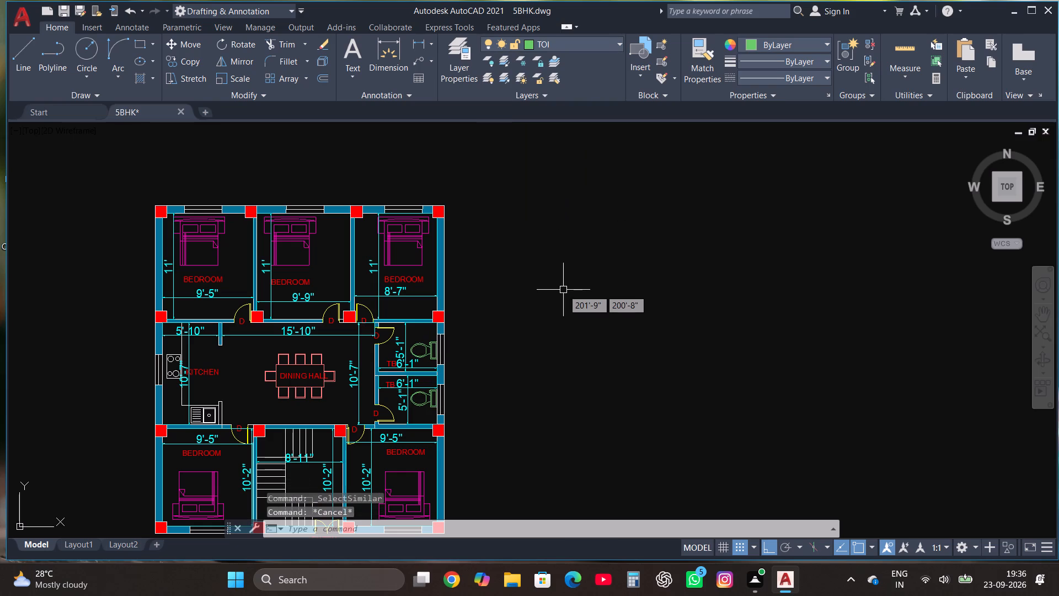
Move the kitchen's four-burner stove to the TOI layer.
scroll(563, 291, down, 1)
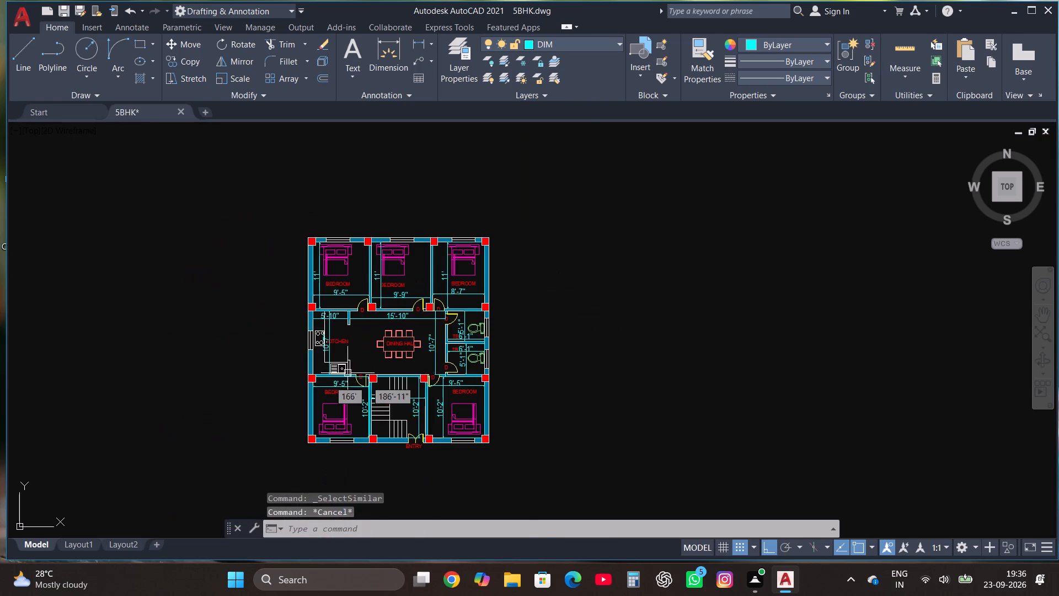
scroll(329, 381, up, 2)
scroll(327, 322, up, 1)
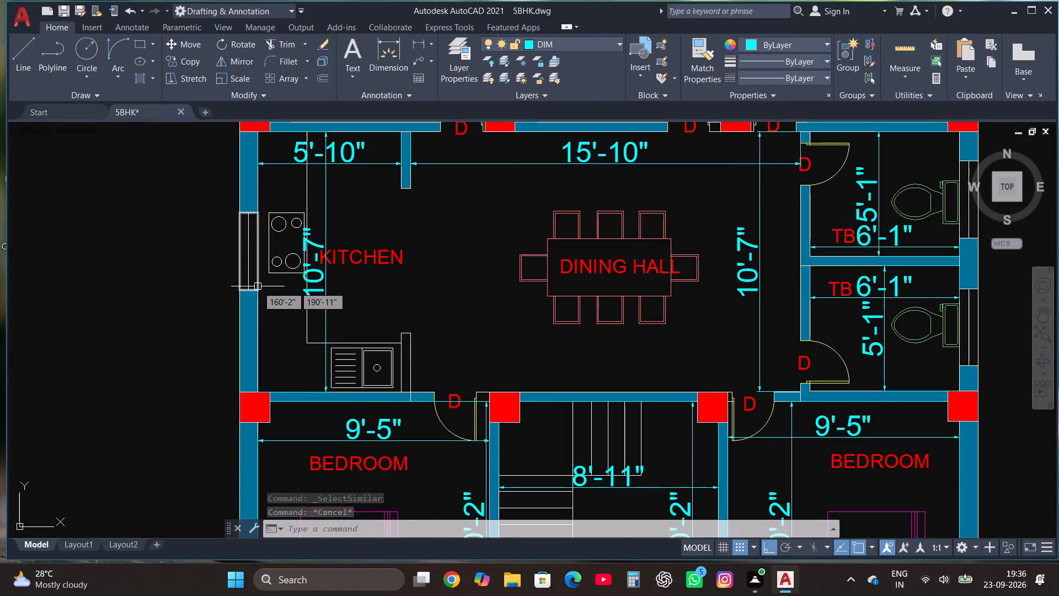
click(261, 280)
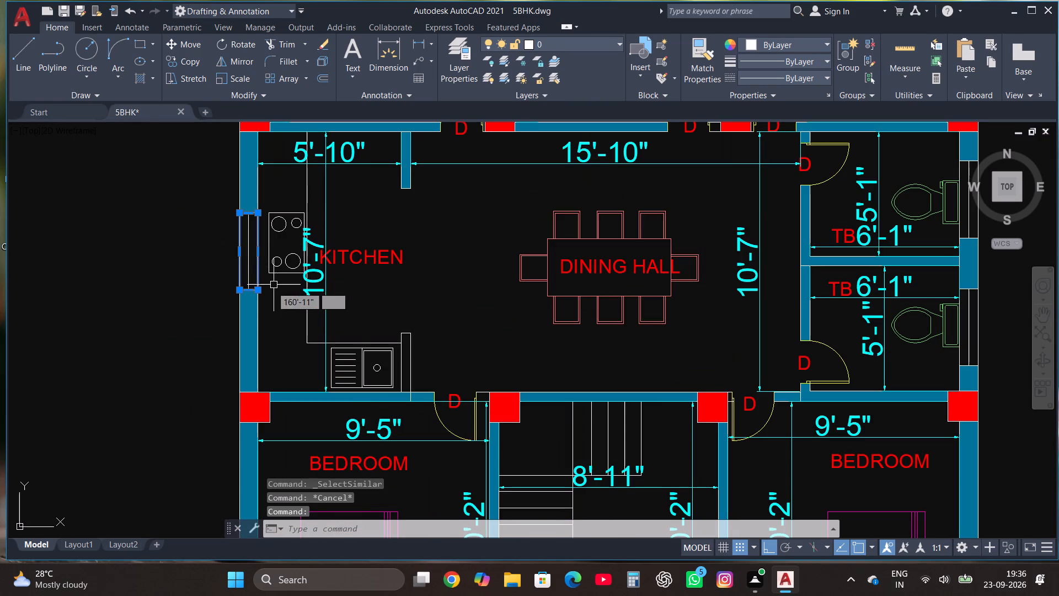
key(Escape)
click(267, 289)
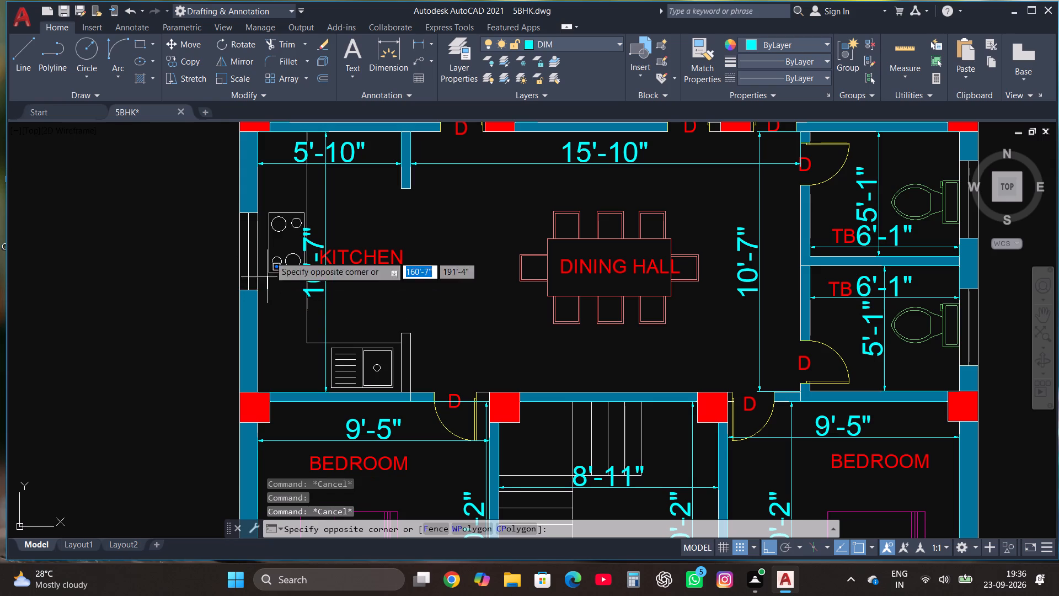
click(308, 197)
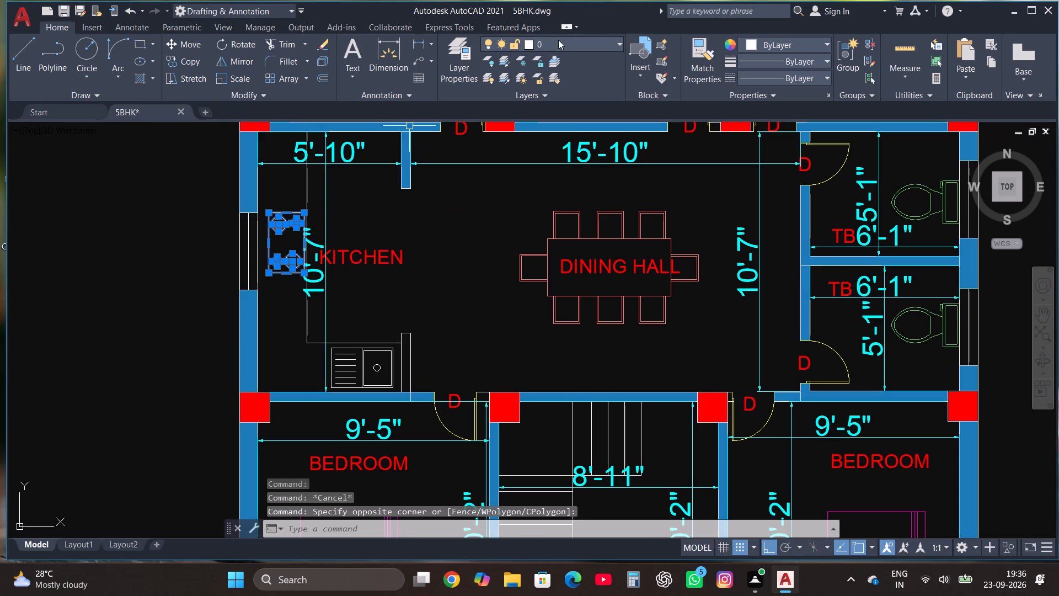
click(560, 45)
click(566, 176)
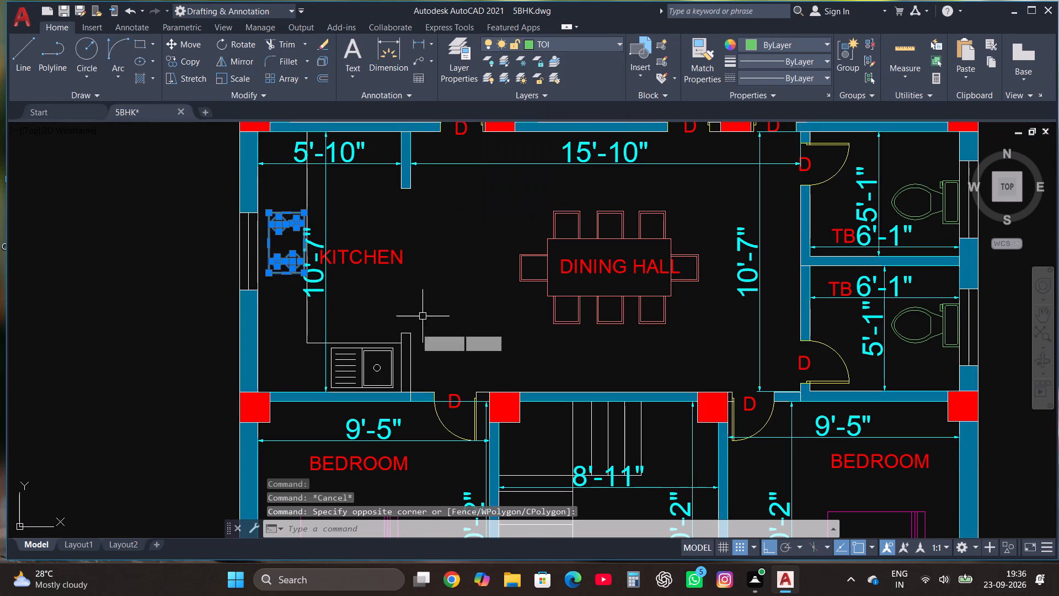
Move the kitchen sink with its drainboard to the TOI layer.
scroll(307, 401, up, 1)
click(328, 383)
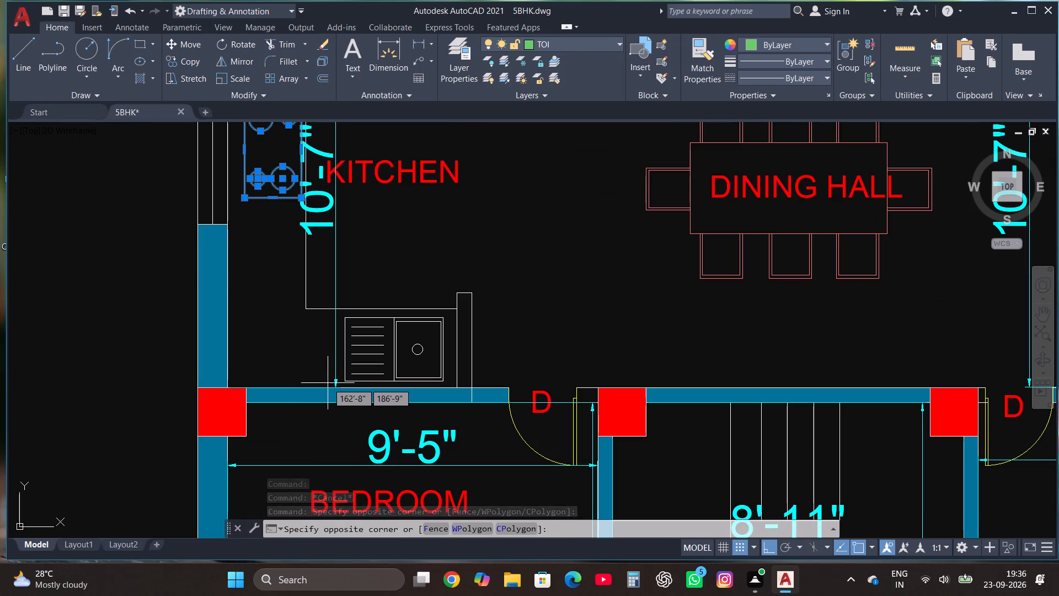
click(452, 301)
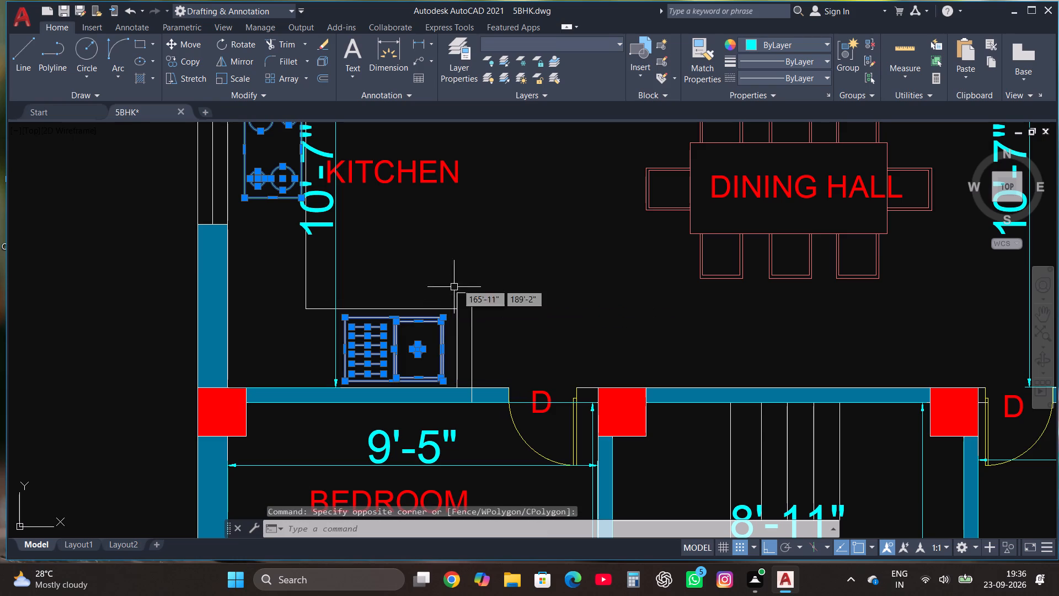
click(523, 44)
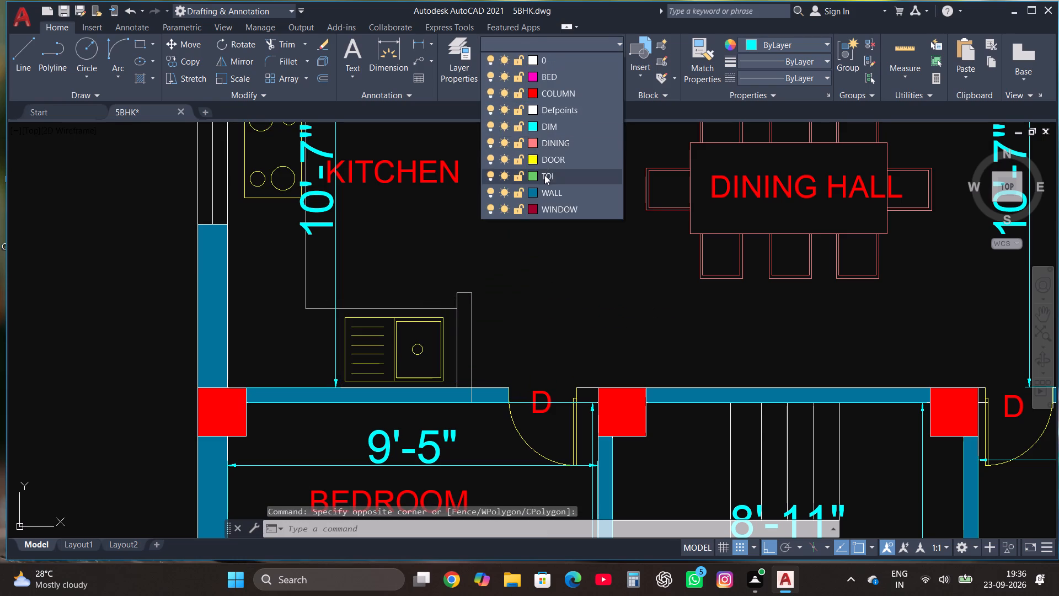
click(544, 175)
key(Escape)
scroll(516, 330, down, 3)
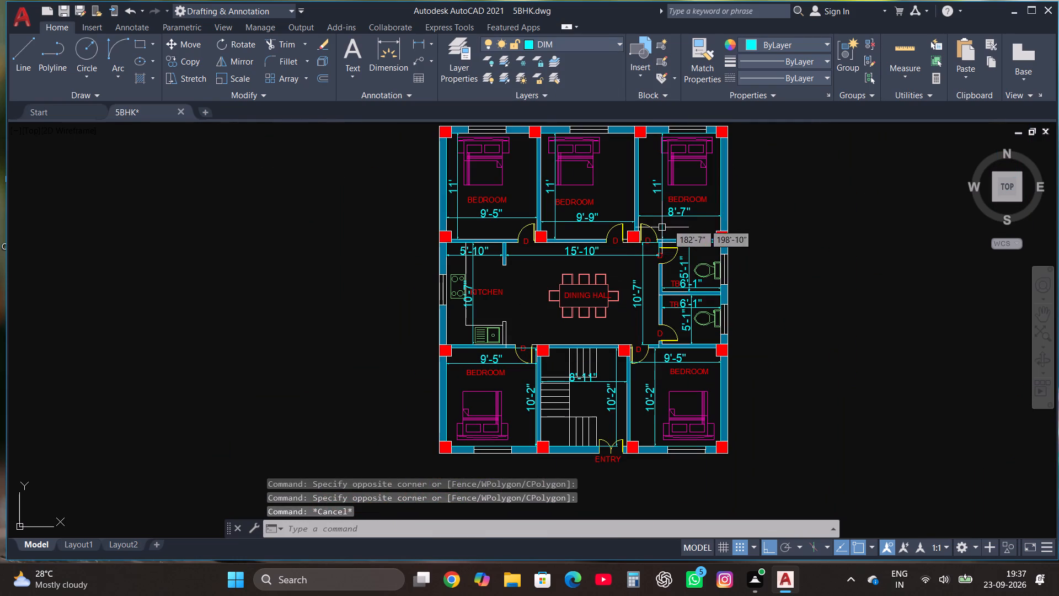
Make WALL the current layer and save the drawing.
scroll(516, 336, up, 3)
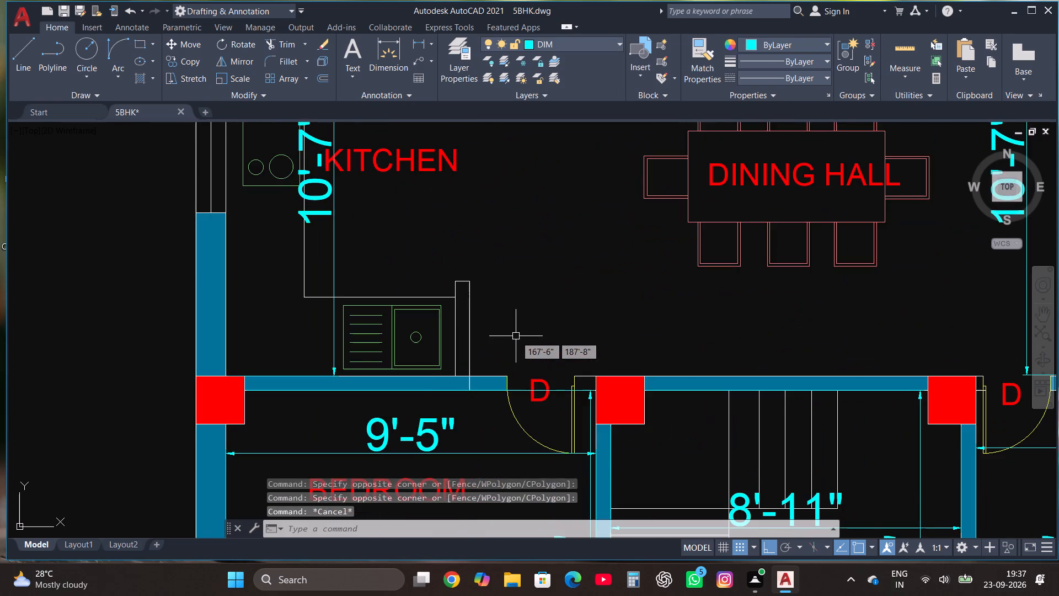
scroll(516, 336, down, 1)
click(581, 45)
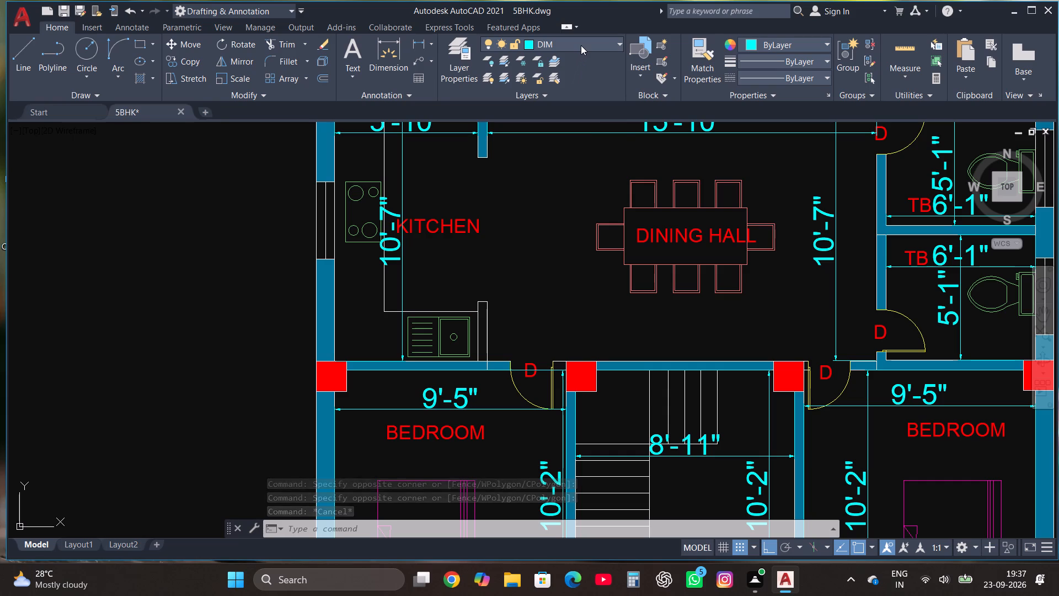
click(553, 198)
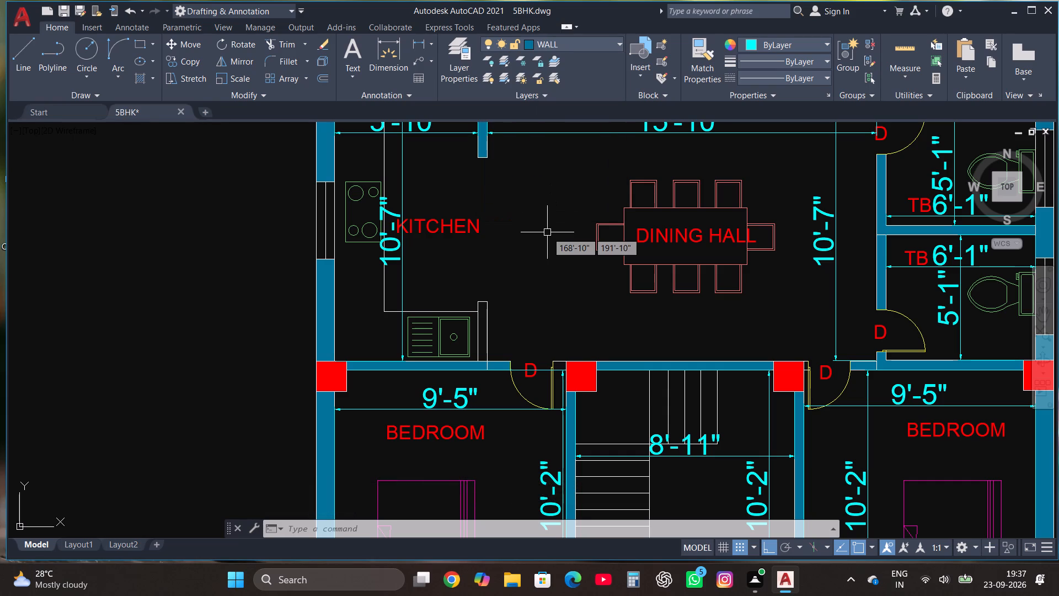
key(ctrl+s)
Solid-hatch the short wall beside the kitchen sink and the wall piece between the southwest bedroom door and the adjacent column.
text(HA)
key(t)
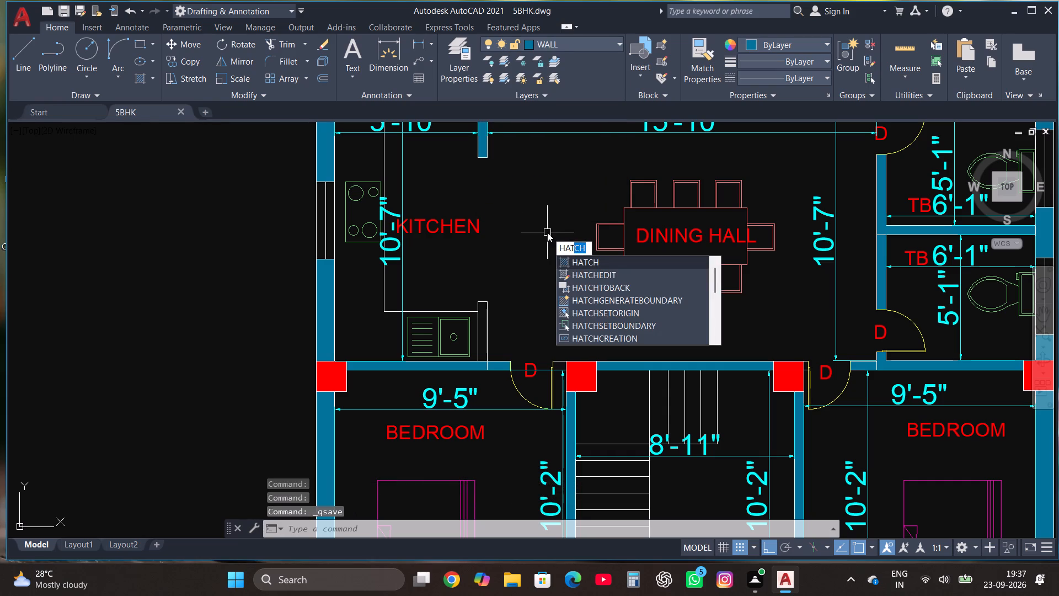
click(592, 262)
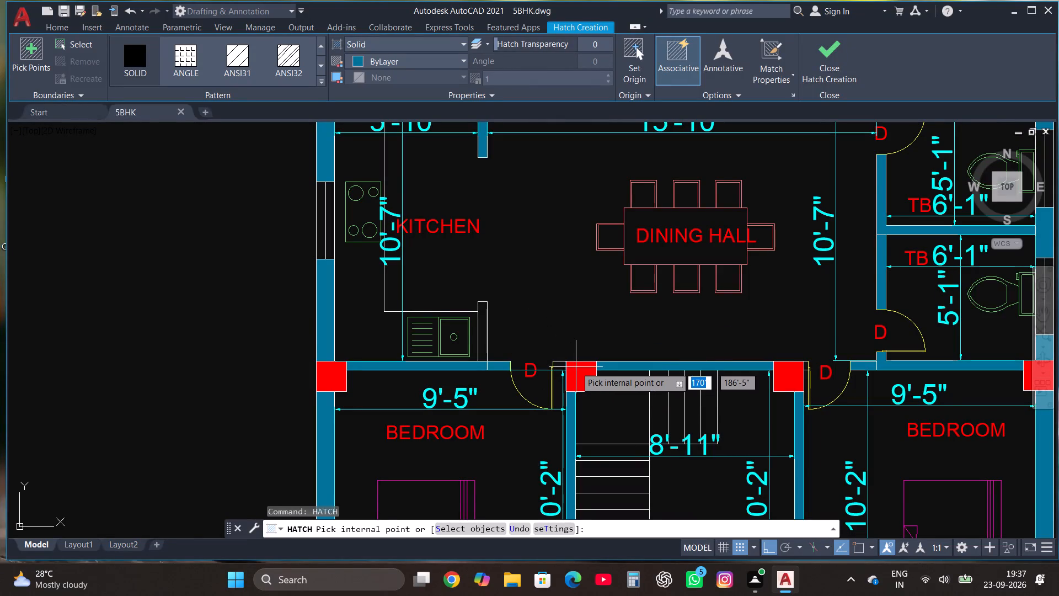
scroll(576, 367, up, 3)
click(518, 369)
scroll(518, 369, down, 3)
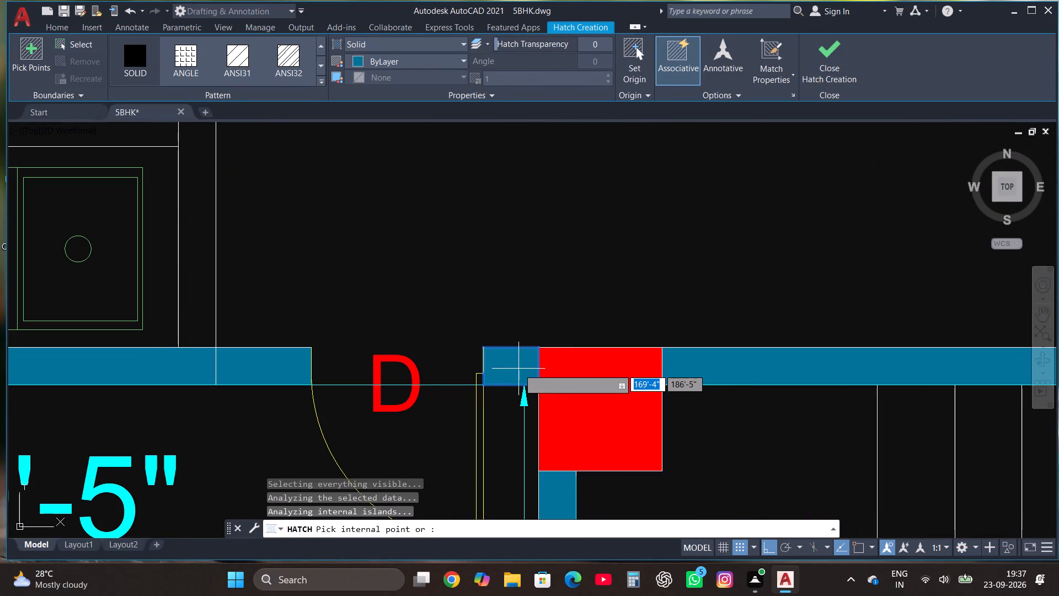
scroll(518, 370, down, 2)
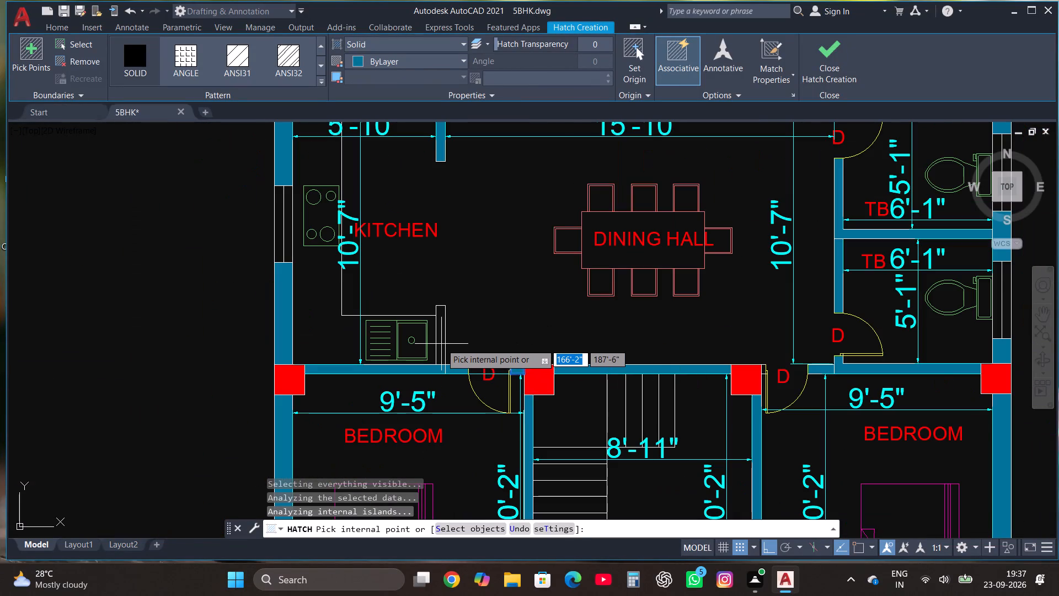
click(442, 343)
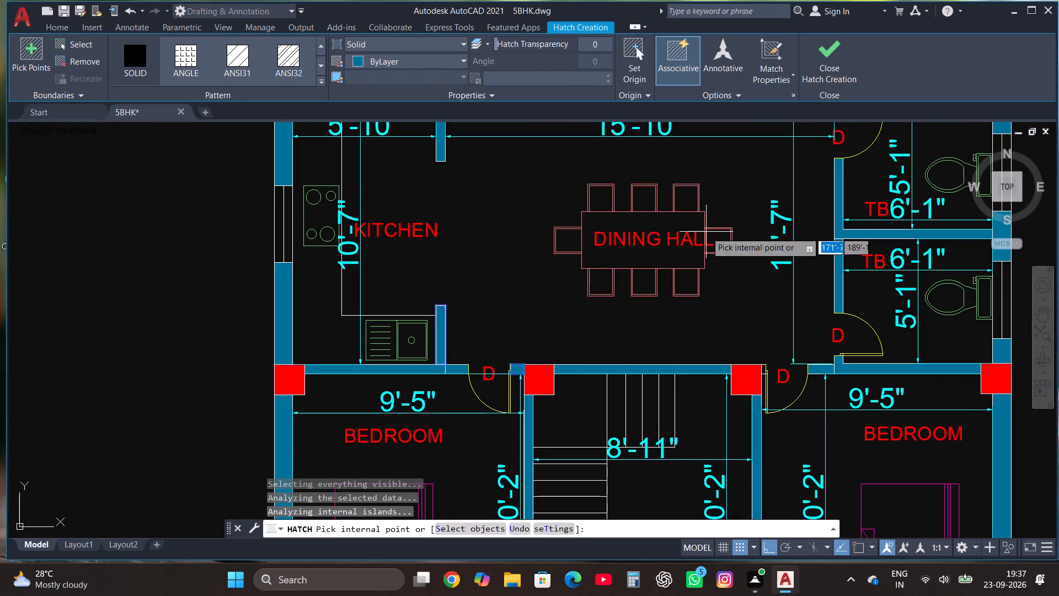
click(826, 48)
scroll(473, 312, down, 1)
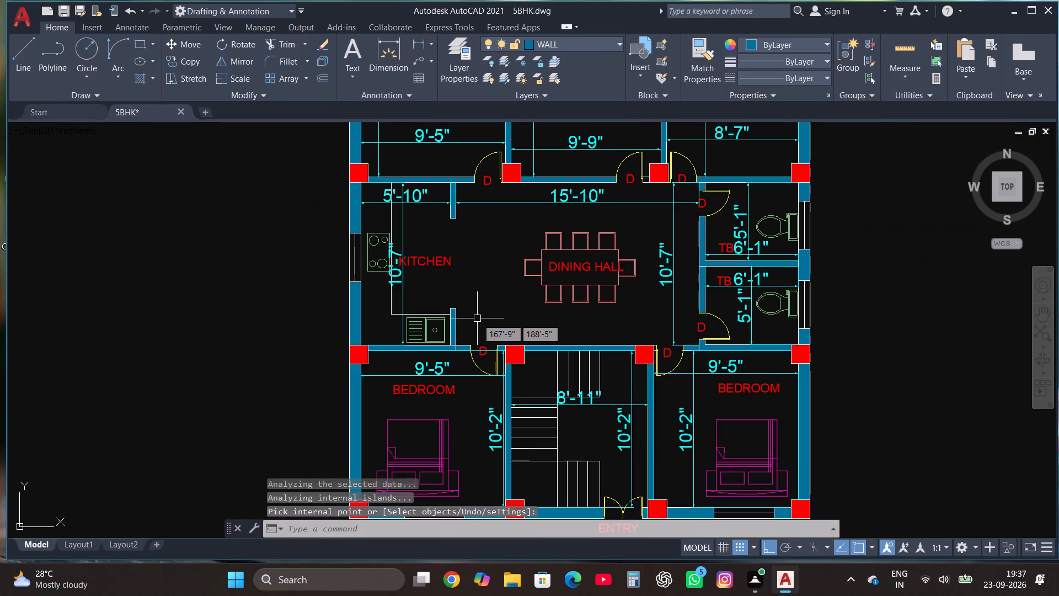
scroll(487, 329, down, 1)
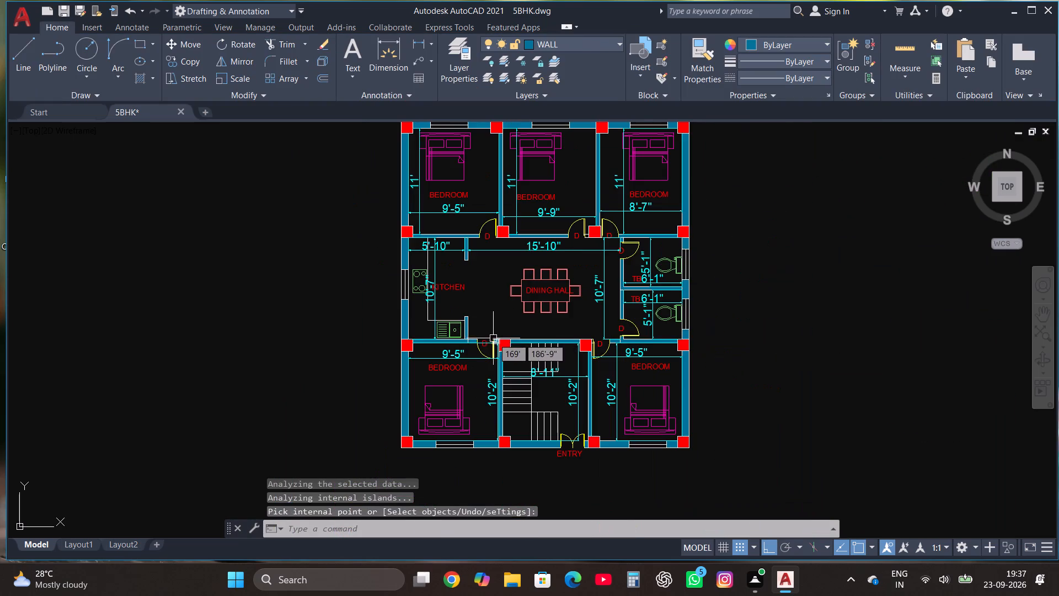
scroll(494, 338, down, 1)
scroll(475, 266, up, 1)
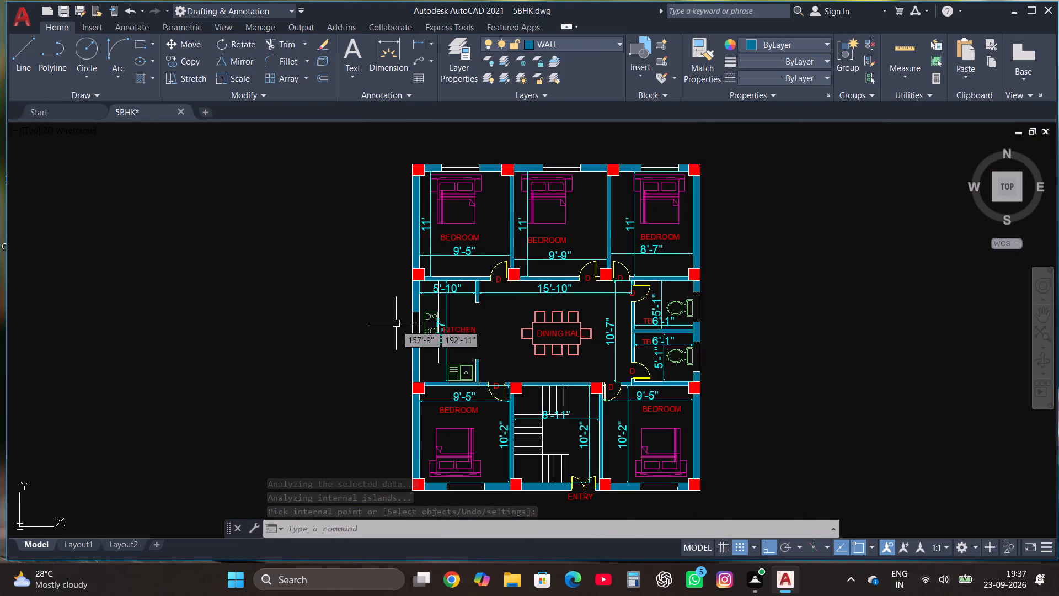
Move the kitchen window in the west wall to the WINDOW layer.
scroll(400, 338, up, 1)
click(429, 338)
scroll(429, 338, up, 2)
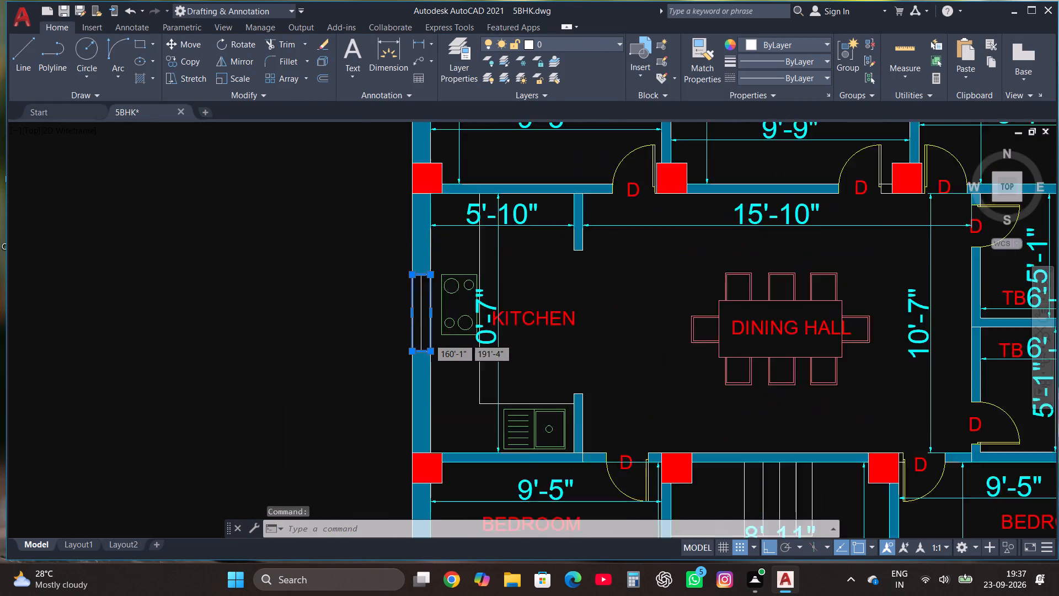
scroll(429, 338, up, 1)
click(410, 323)
scroll(410, 330, down, 2)
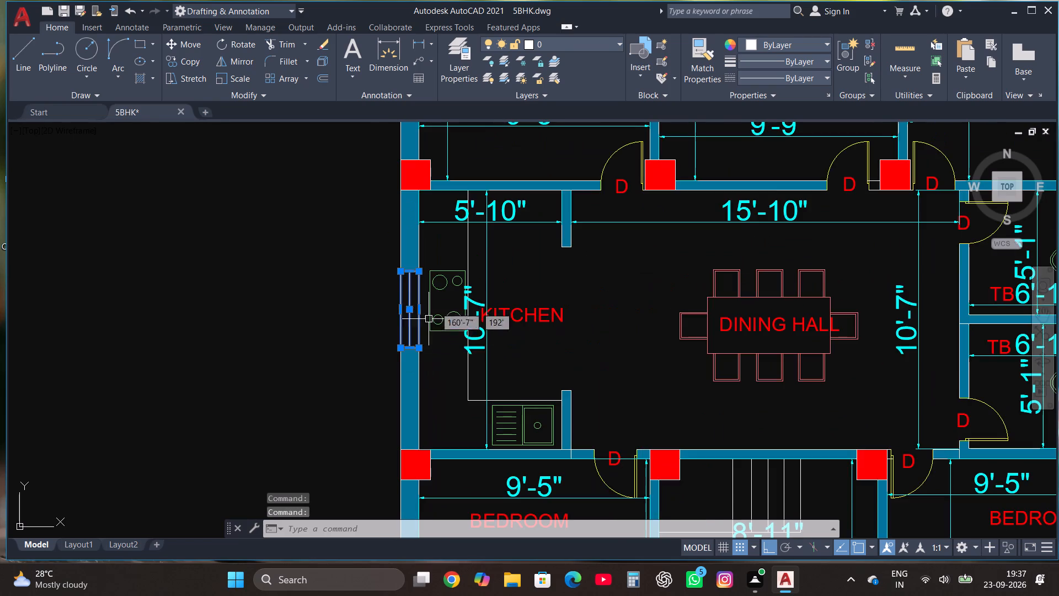
scroll(435, 327, down, 1)
scroll(388, 350, down, 2)
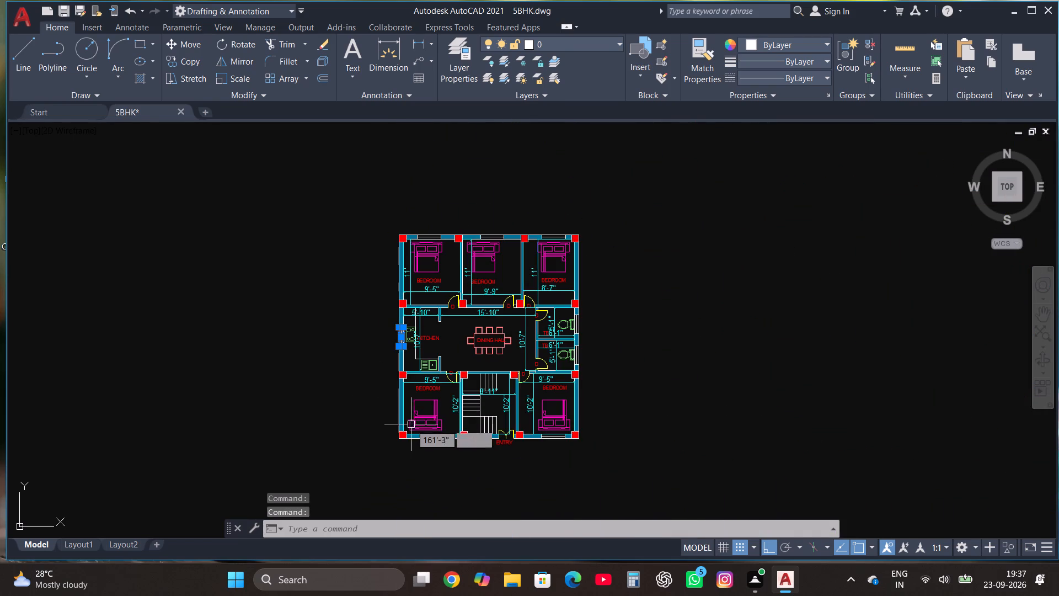
scroll(442, 404, up, 1)
click(570, 46)
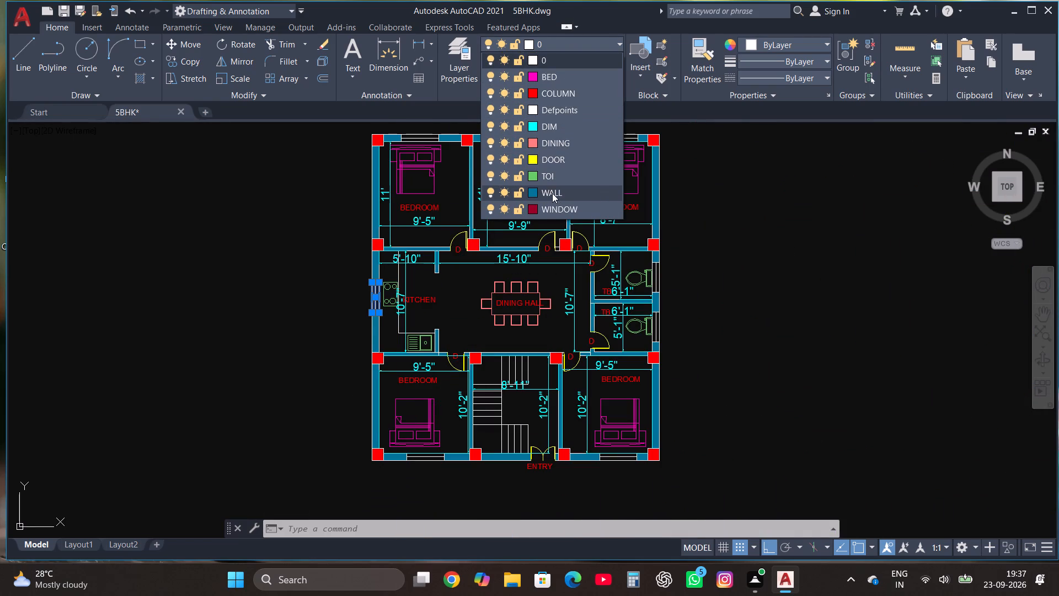
click(551, 214)
key(Escape)
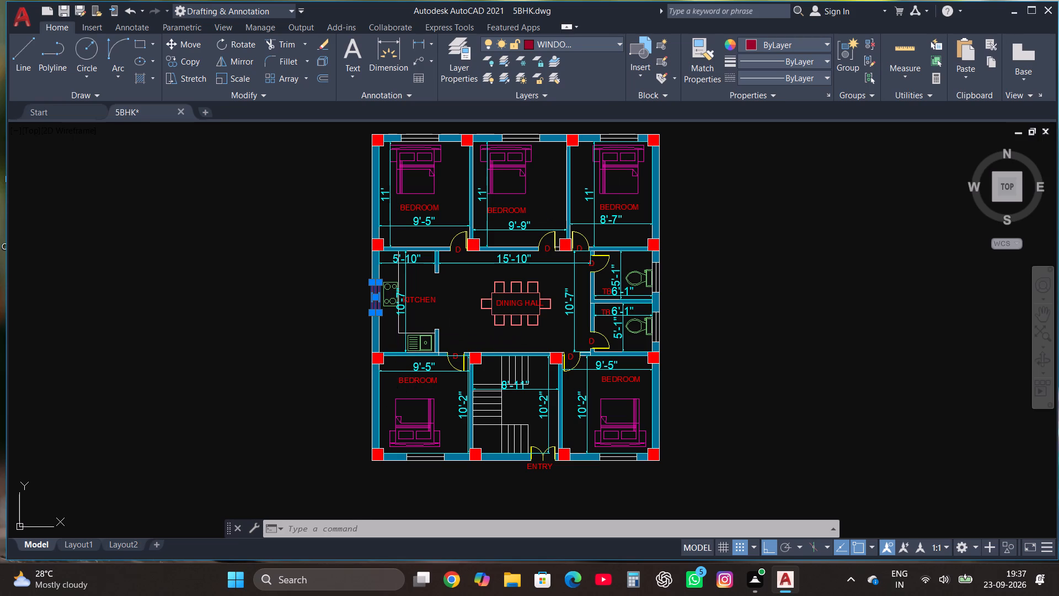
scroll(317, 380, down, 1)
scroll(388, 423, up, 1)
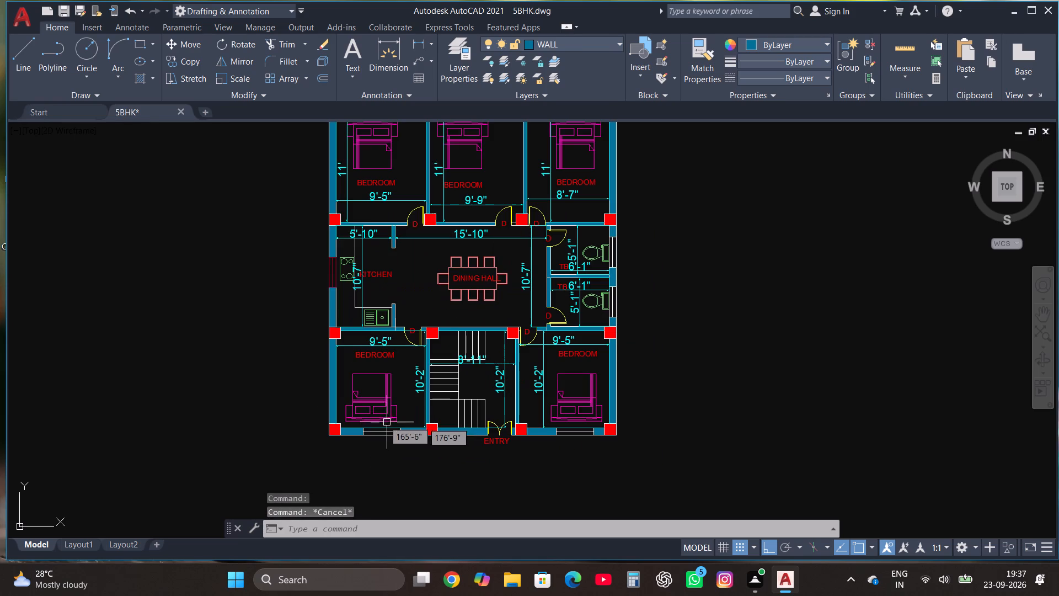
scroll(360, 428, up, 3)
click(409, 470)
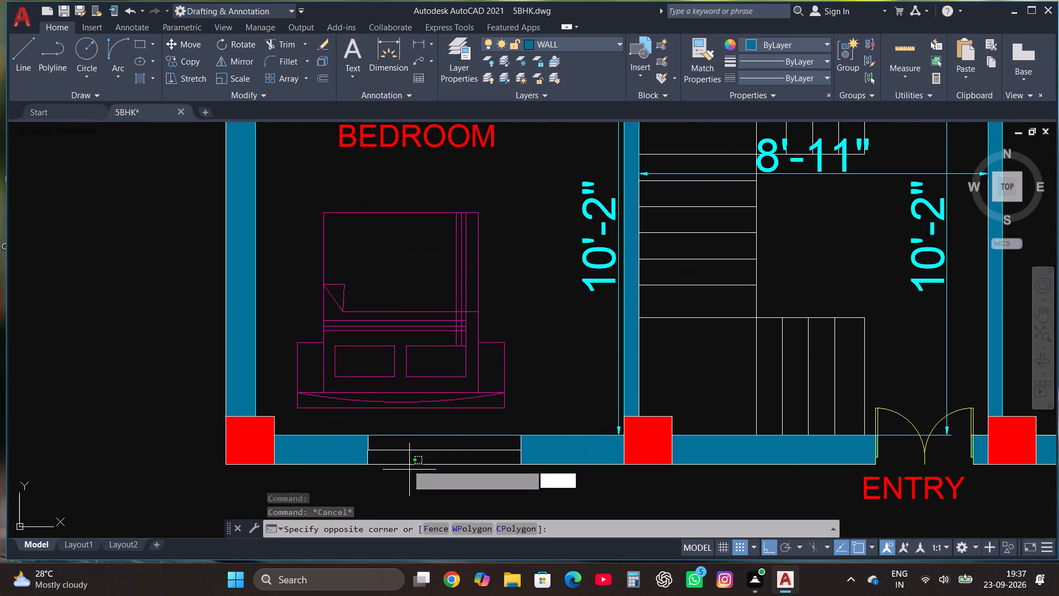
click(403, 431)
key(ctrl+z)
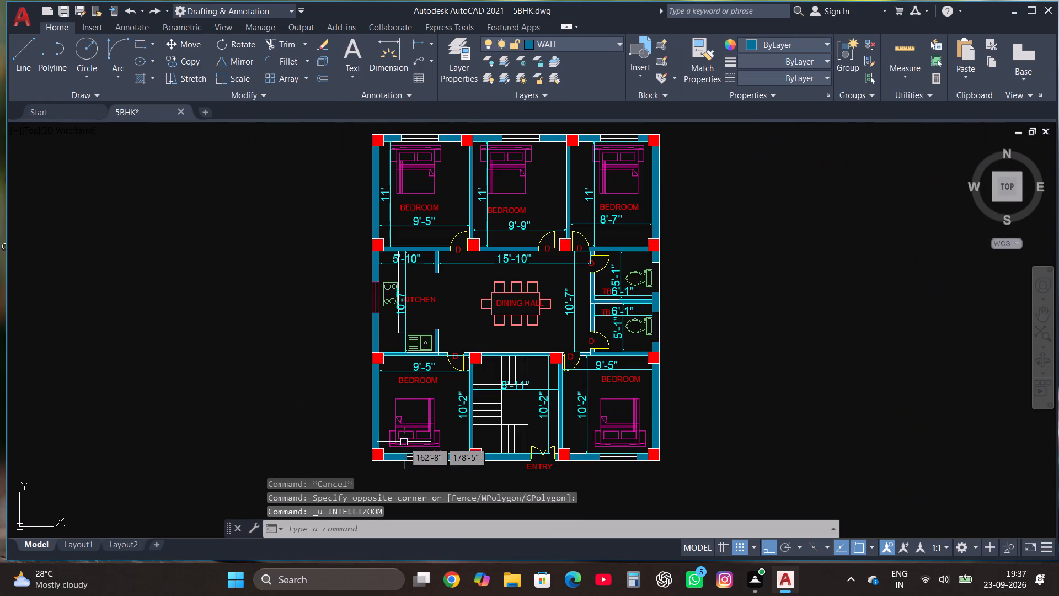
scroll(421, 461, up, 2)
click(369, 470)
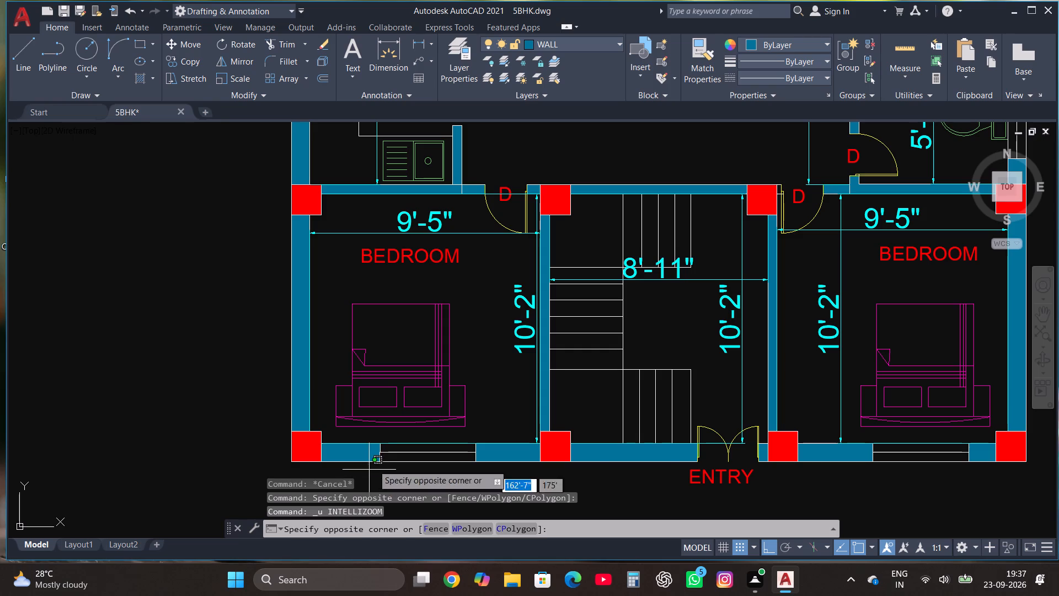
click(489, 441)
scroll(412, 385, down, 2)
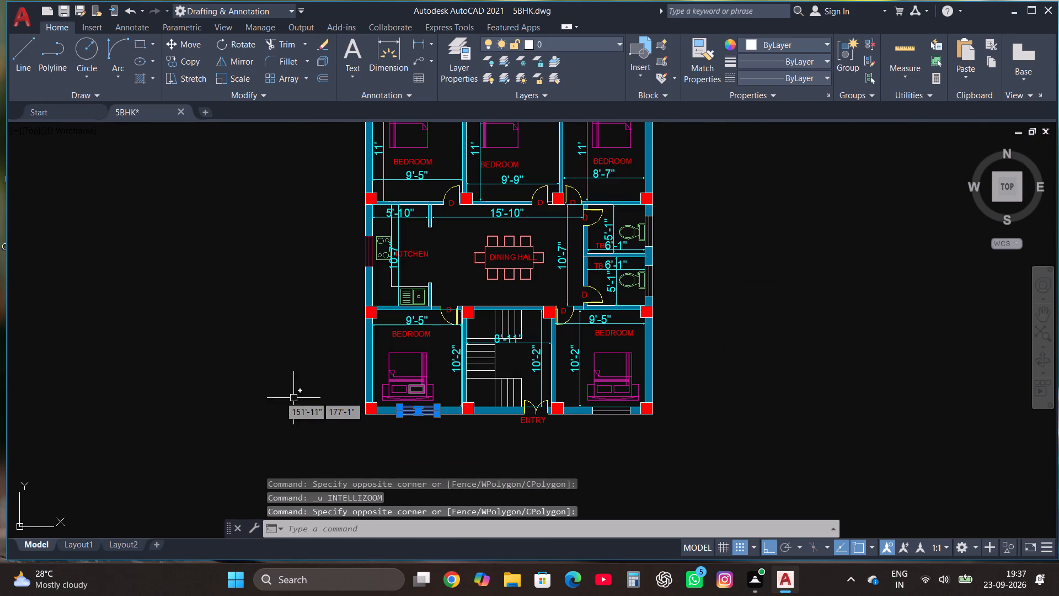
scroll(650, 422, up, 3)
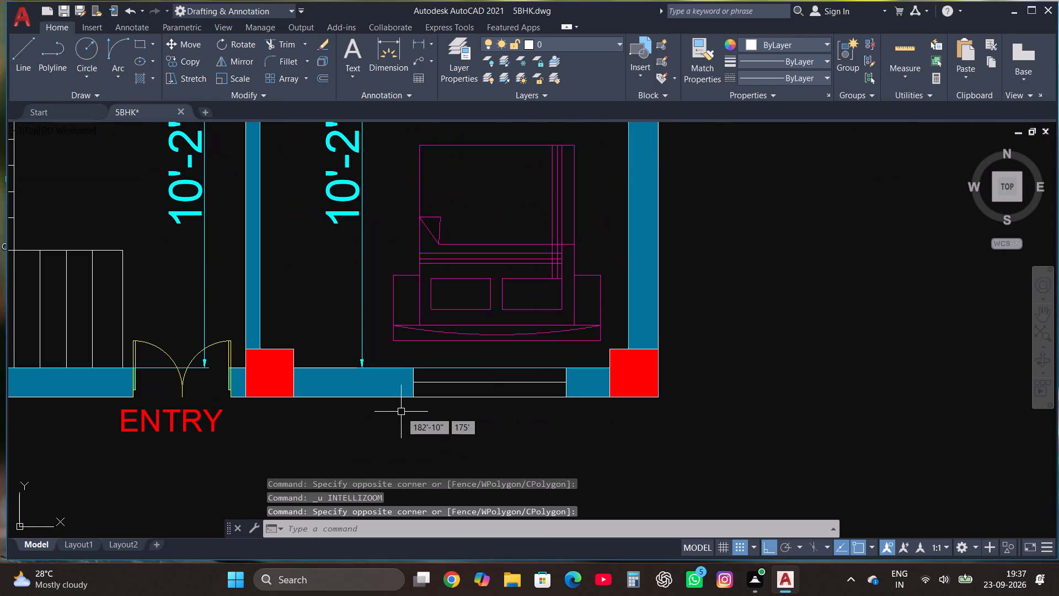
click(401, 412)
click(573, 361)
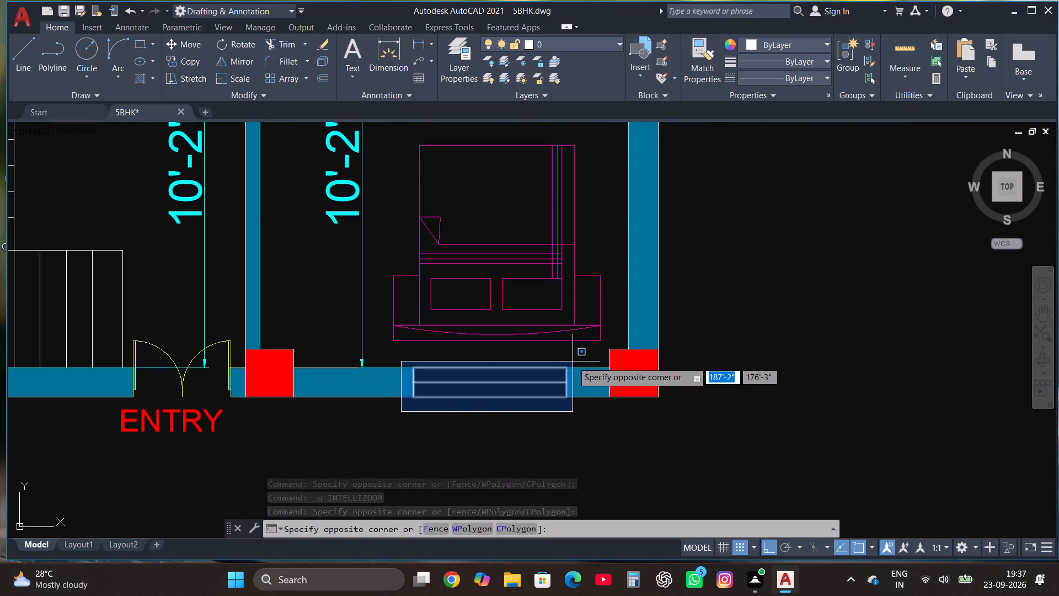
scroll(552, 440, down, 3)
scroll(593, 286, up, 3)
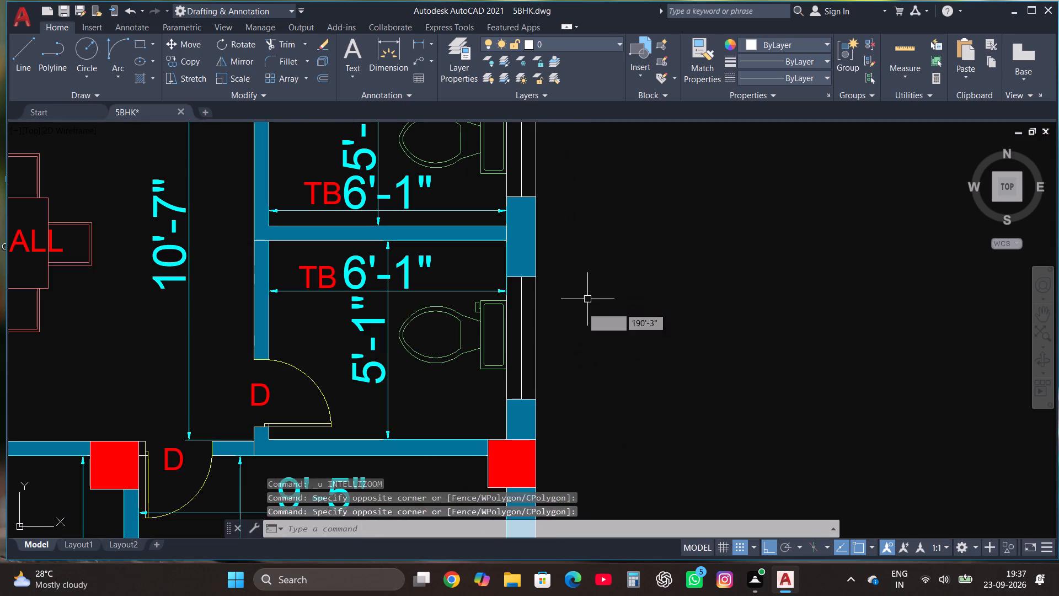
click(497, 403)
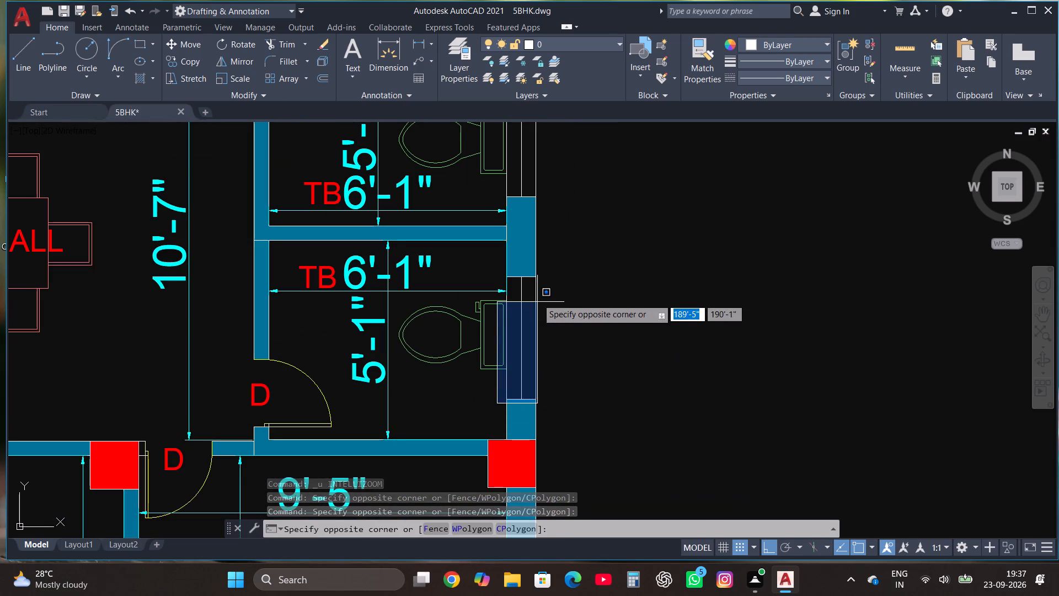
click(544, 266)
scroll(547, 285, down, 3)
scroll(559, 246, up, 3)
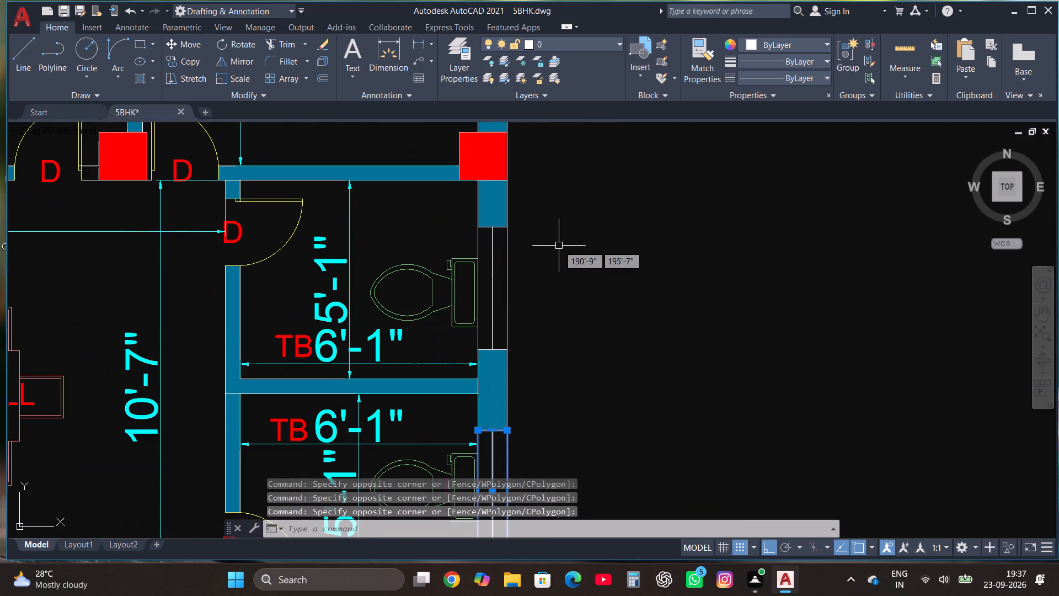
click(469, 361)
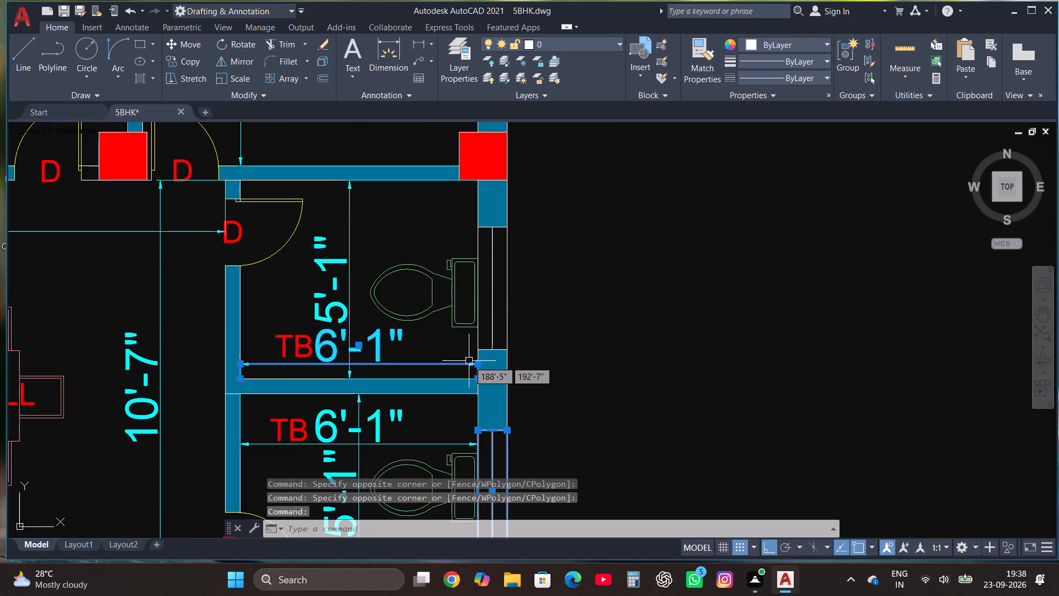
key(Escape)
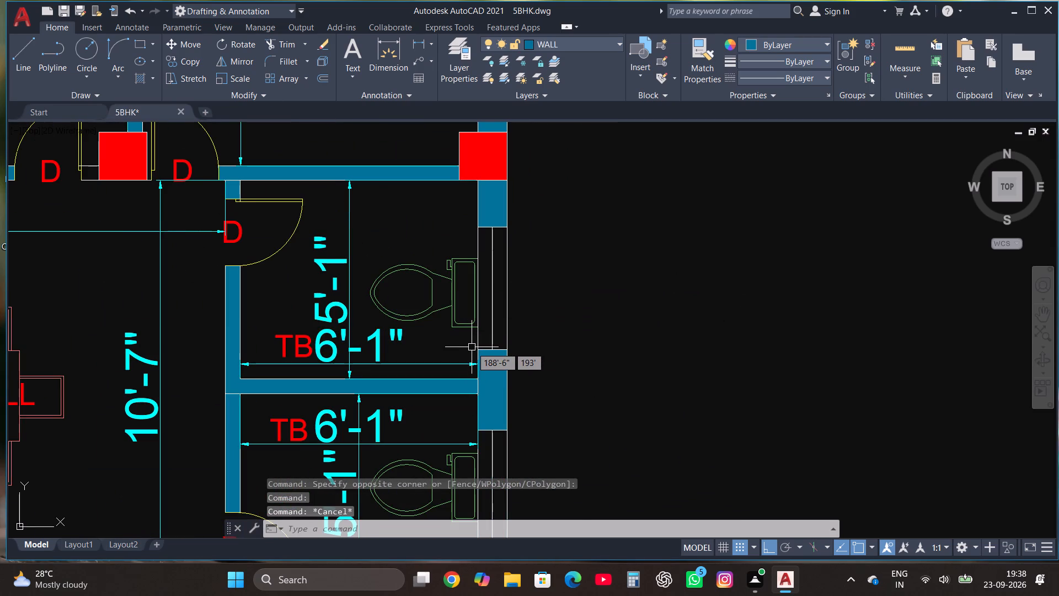
Move both toilet windows in the east wall to the WINDOW layer.
click(470, 351)
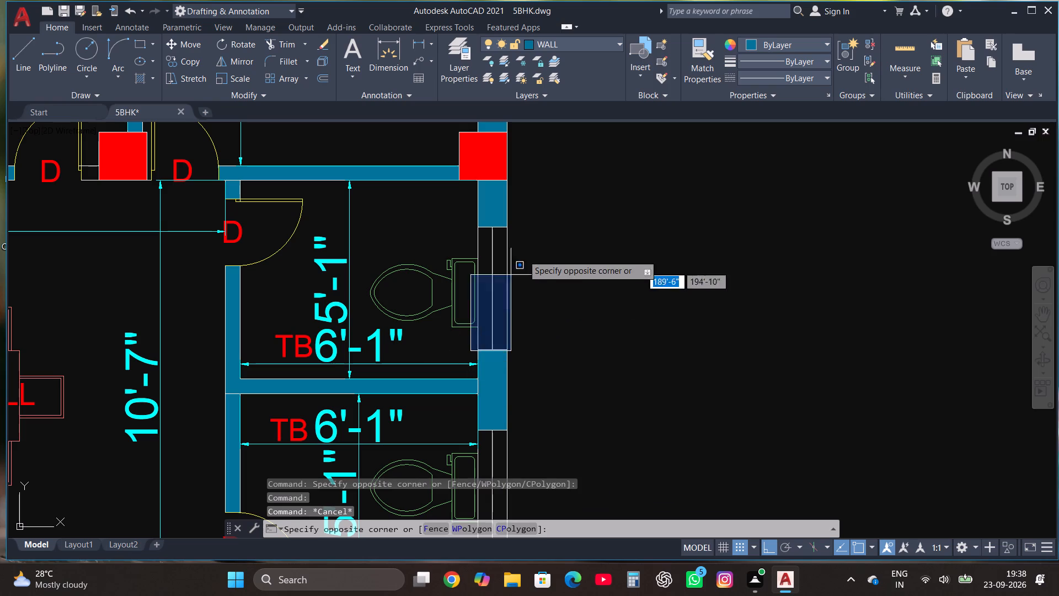
click(522, 216)
scroll(522, 219, down, 1)
scroll(502, 386, up, 2)
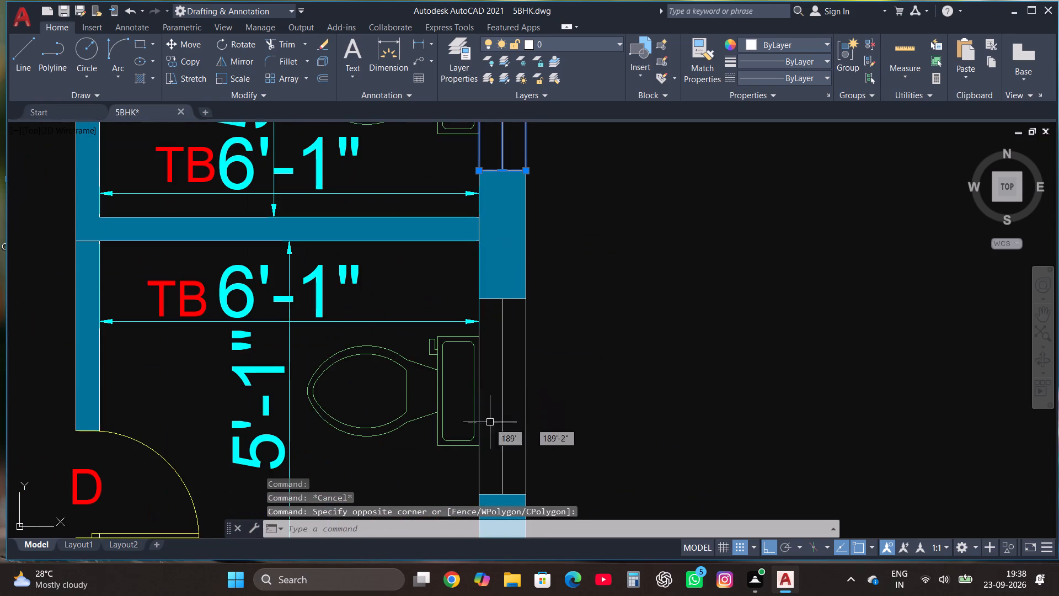
click(464, 503)
click(543, 283)
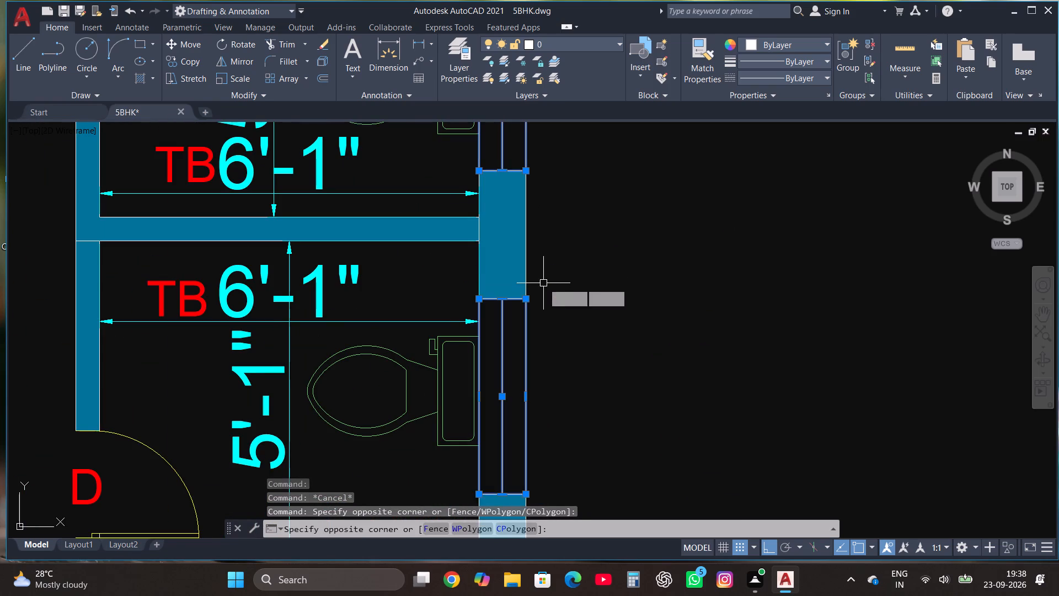
click(551, 45)
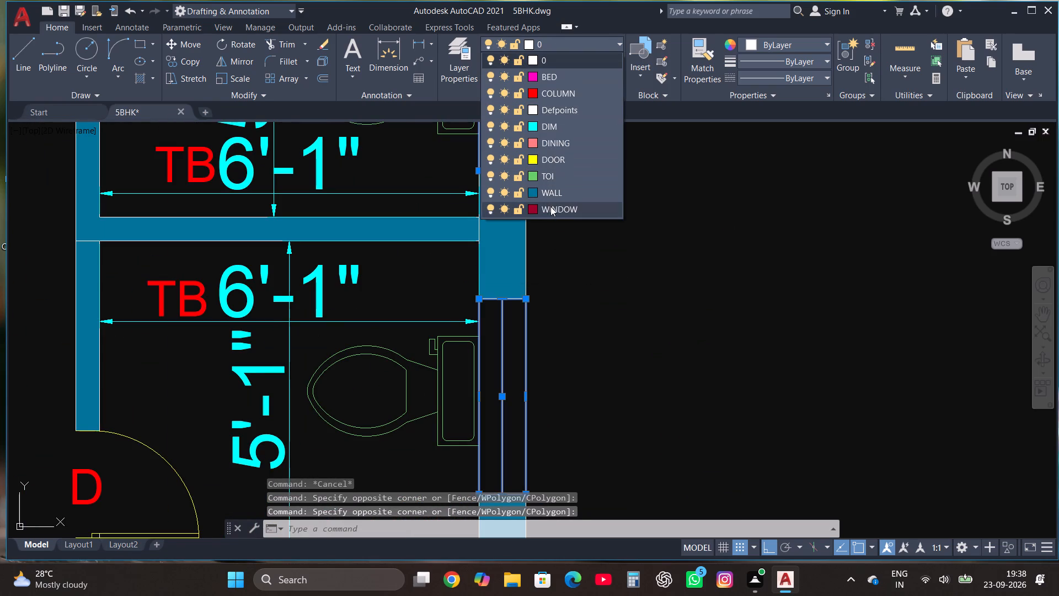
click(550, 207)
scroll(552, 277, down, 2)
key(Escape)
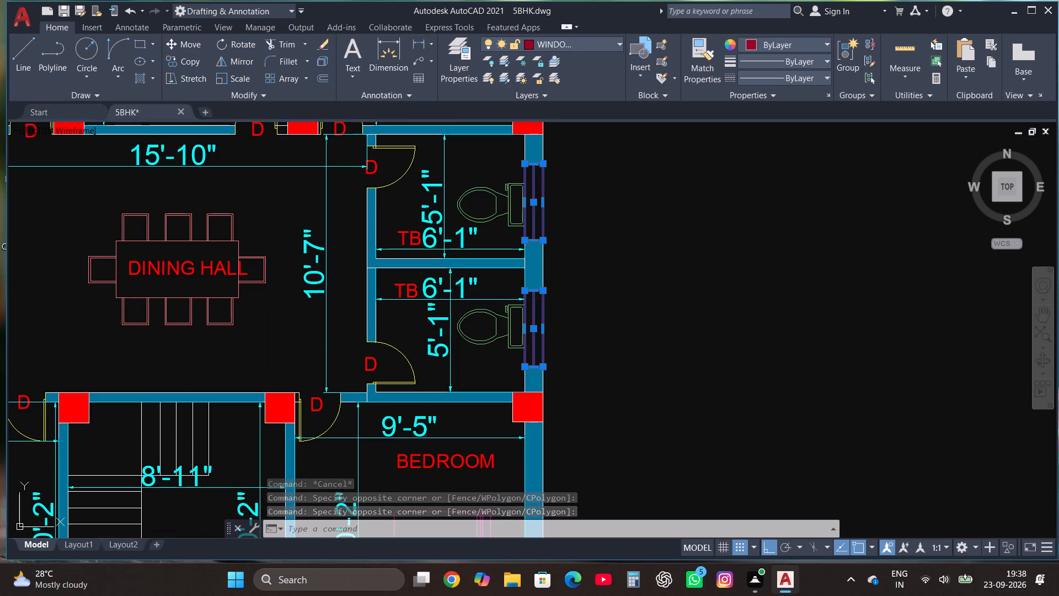
Move the three north bedroom windows to the WINDOW layer.
scroll(563, 312, down, 3)
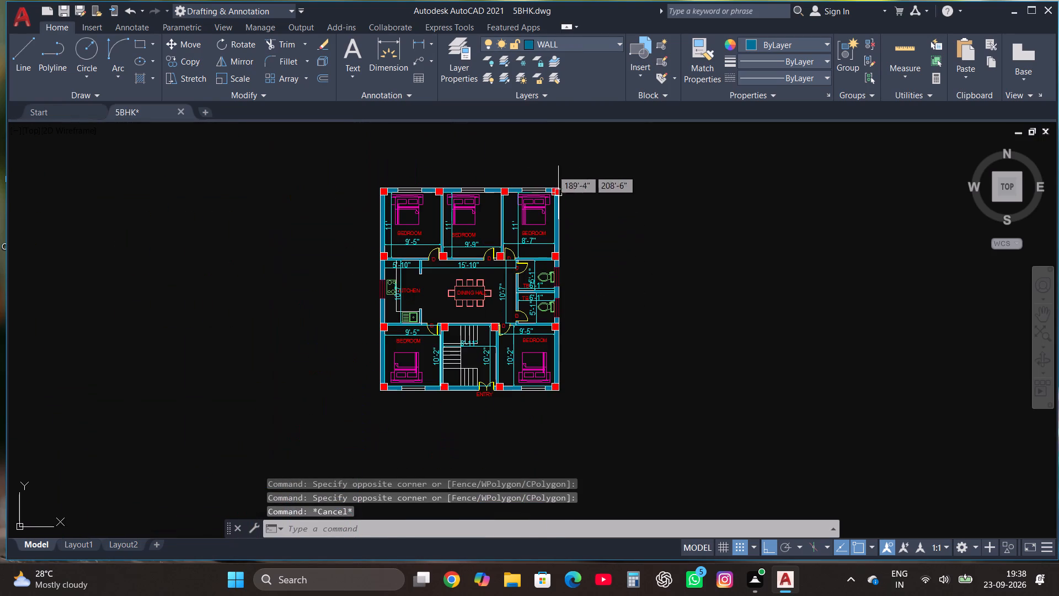
scroll(550, 167, up, 3)
scroll(499, 246, up, 2)
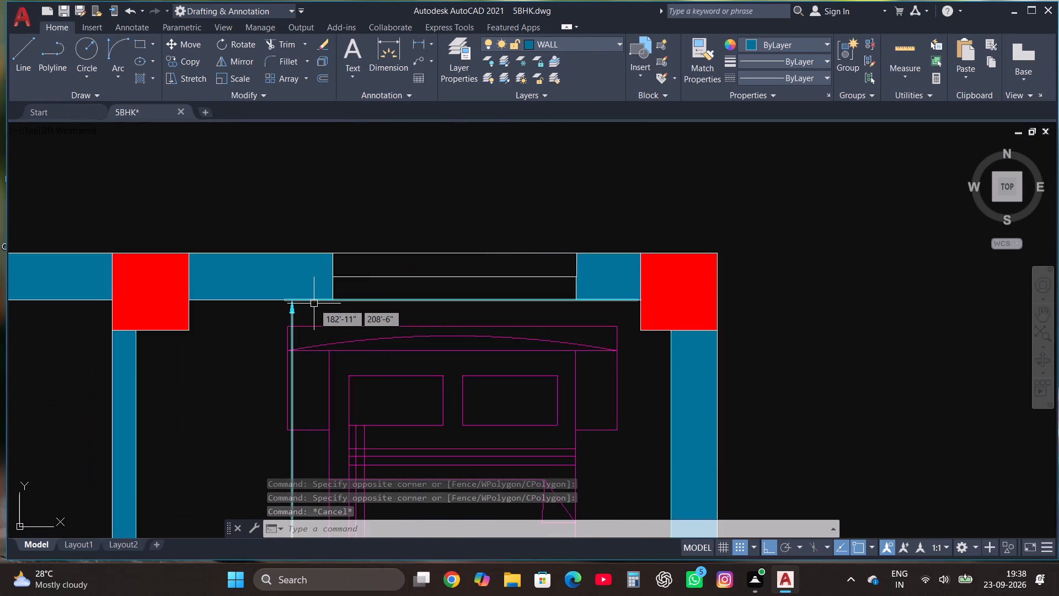
click(311, 315)
click(600, 217)
scroll(600, 218, down, 3)
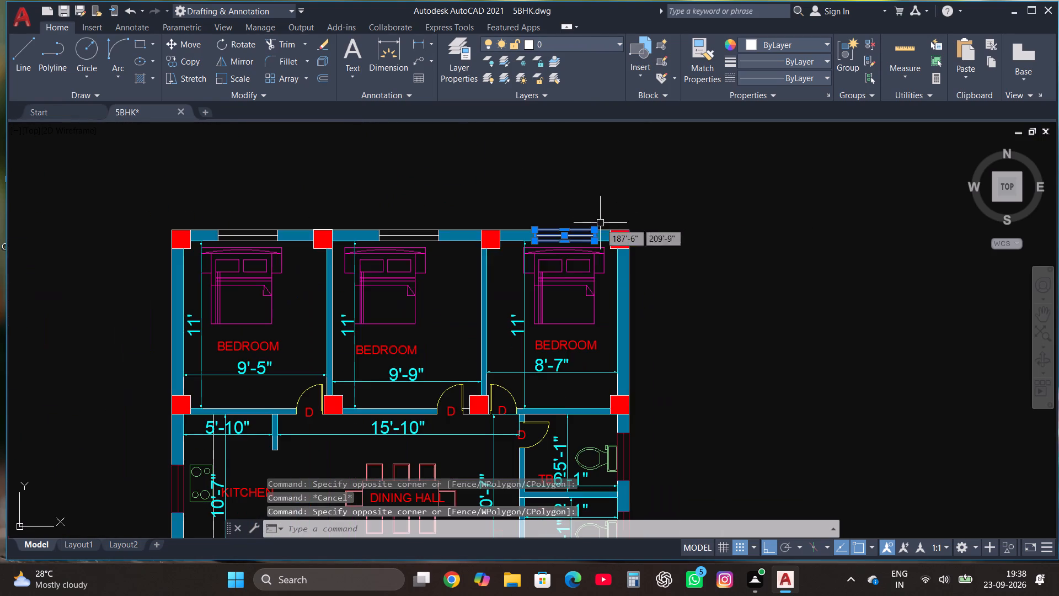
scroll(363, 236, up, 3)
click(411, 270)
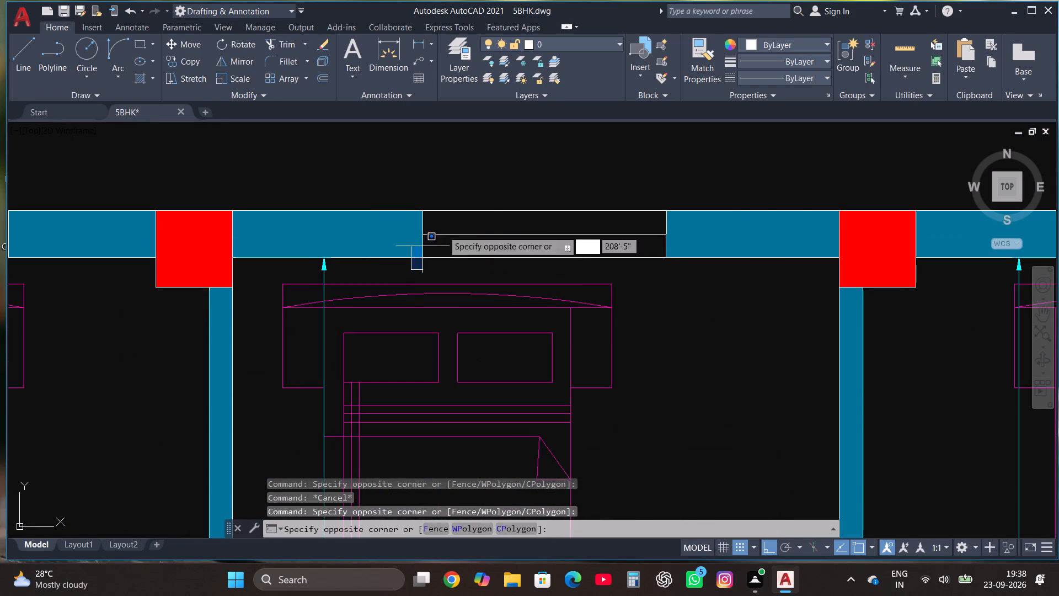
click(678, 177)
scroll(678, 177, down, 3)
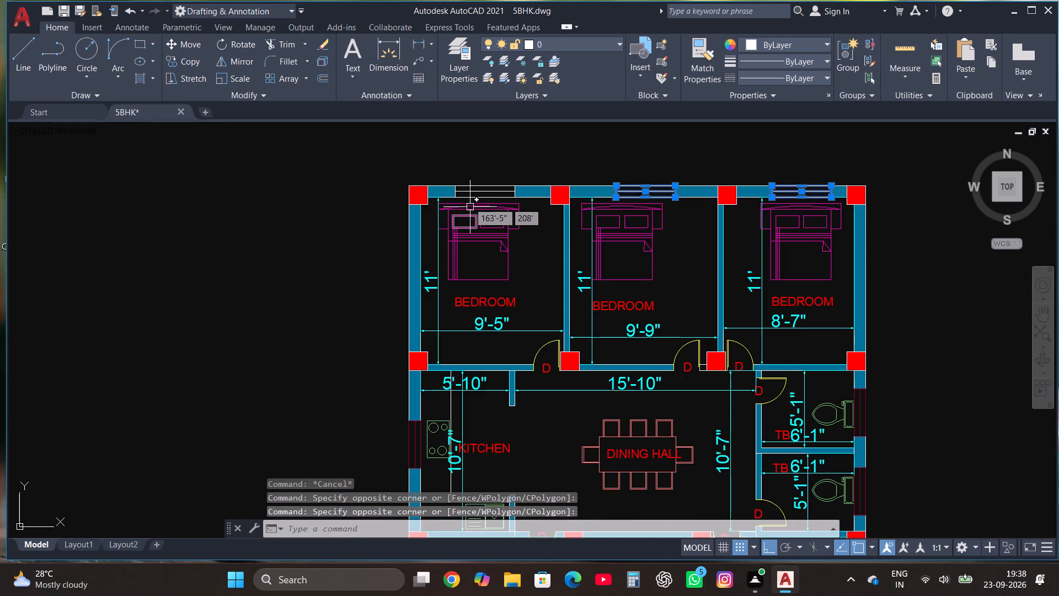
scroll(465, 192, up, 3)
click(398, 222)
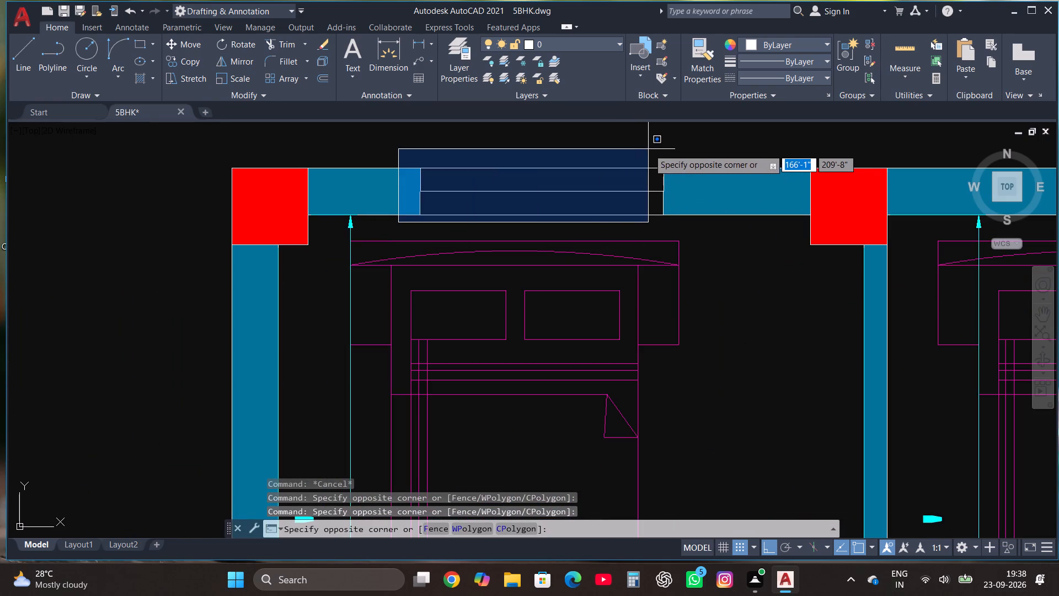
click(689, 151)
click(574, 43)
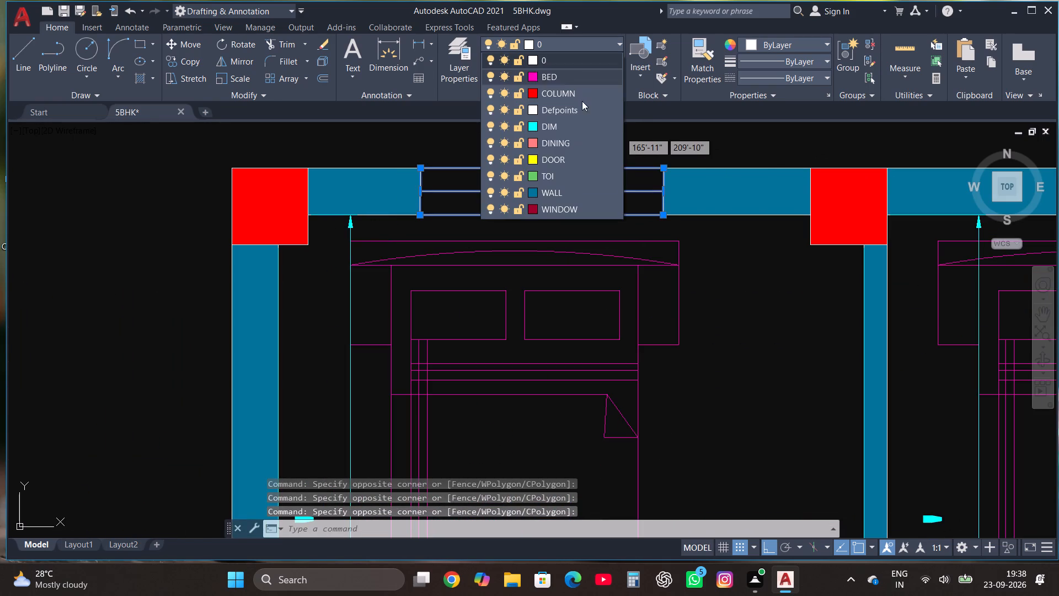
click(550, 207)
scroll(447, 198, down, 3)
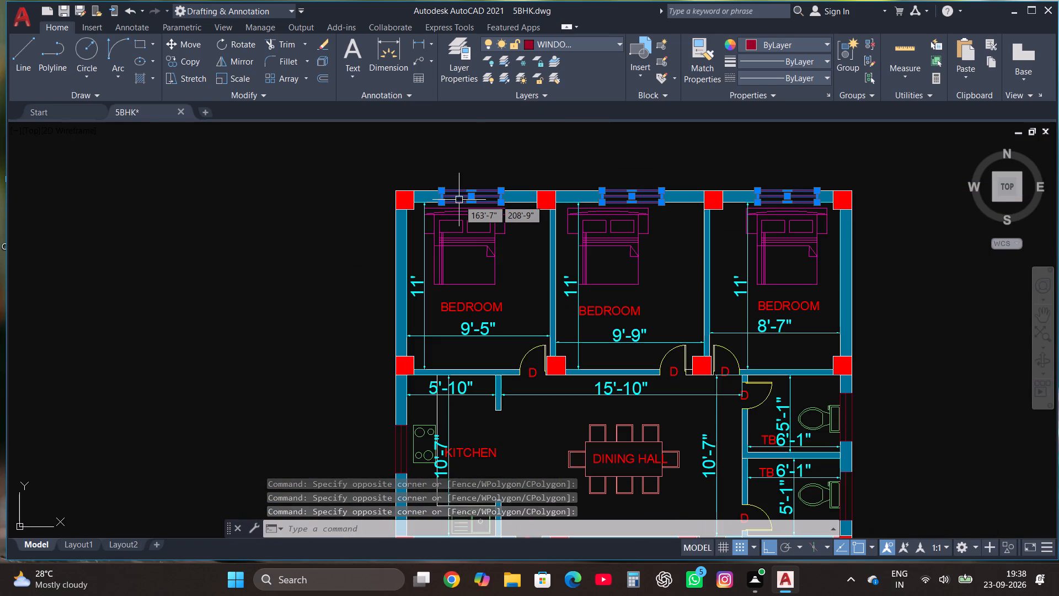
key(Escape)
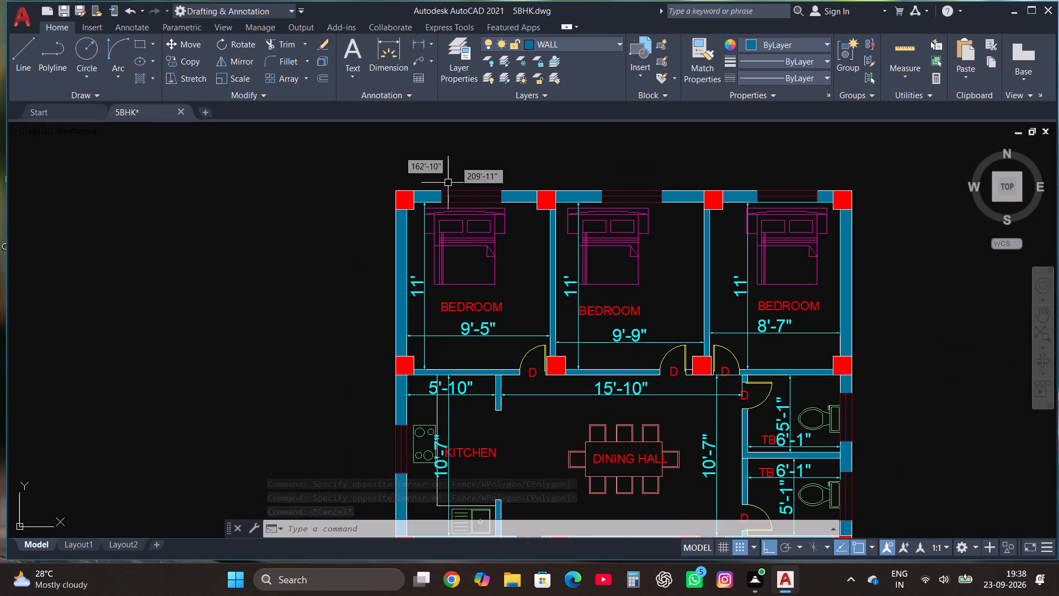
Move the southwest bedroom's south window to the WINDOW layer.
scroll(409, 273, down, 2)
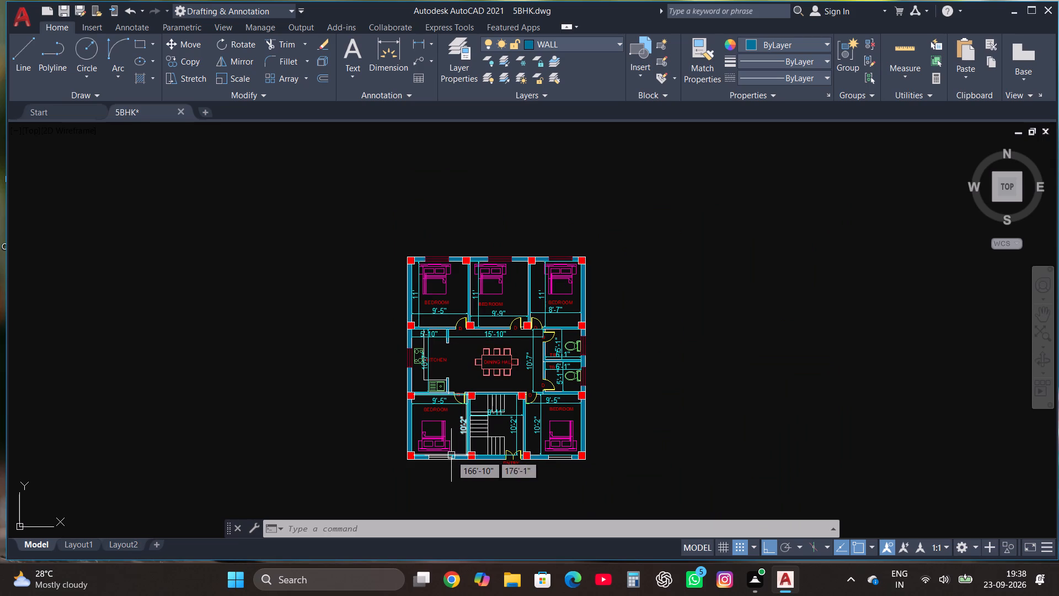
scroll(442, 478, up, 4)
scroll(373, 397, up, 2)
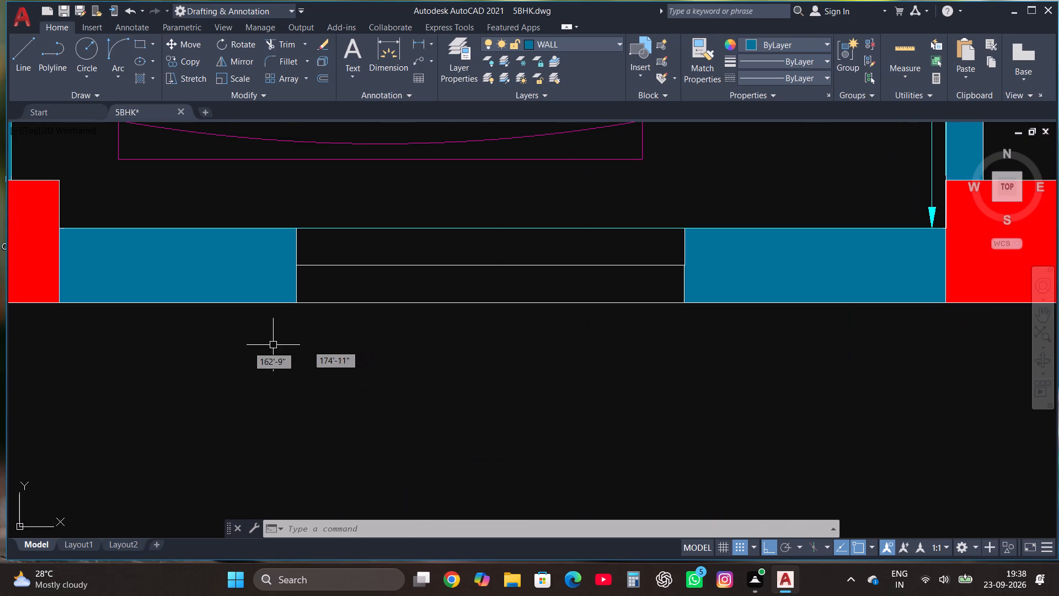
click(223, 342)
click(736, 204)
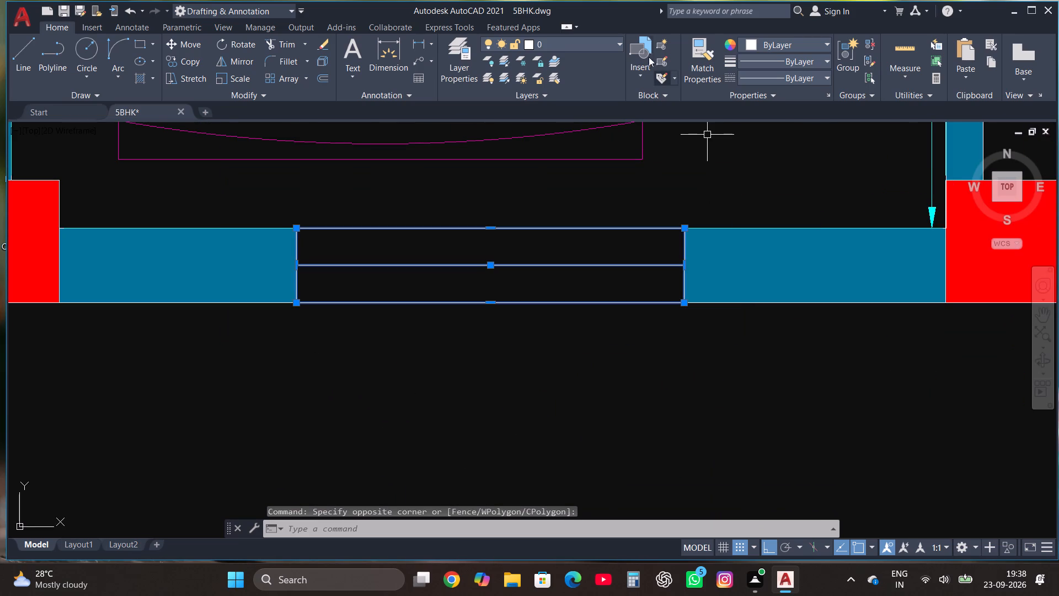
click(549, 44)
click(564, 215)
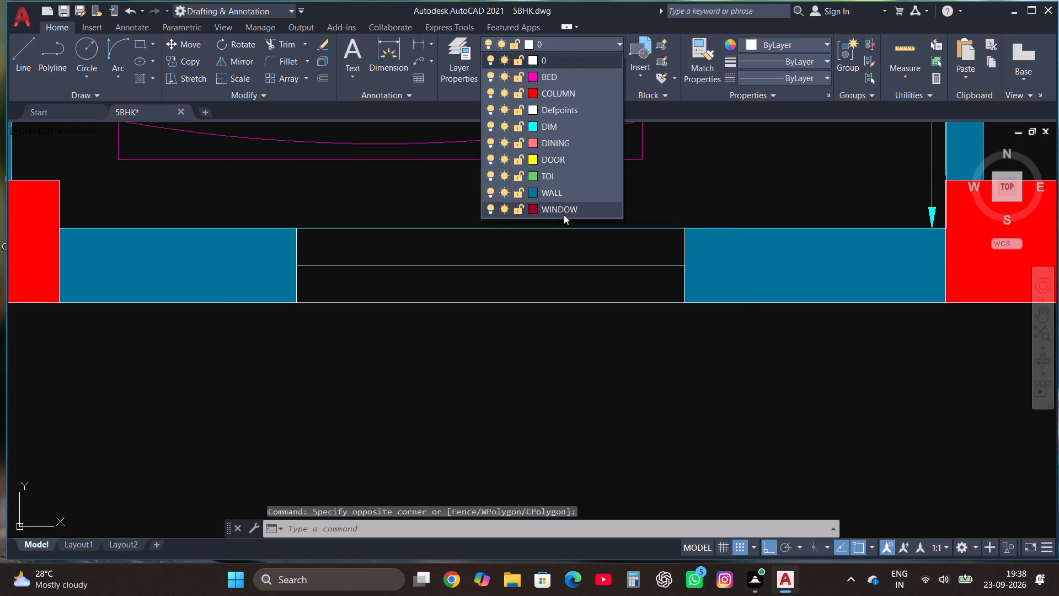
Move the southeast bedroom's south window to the WINDOW layer.
scroll(447, 371, down, 3)
scroll(683, 363, down, 1)
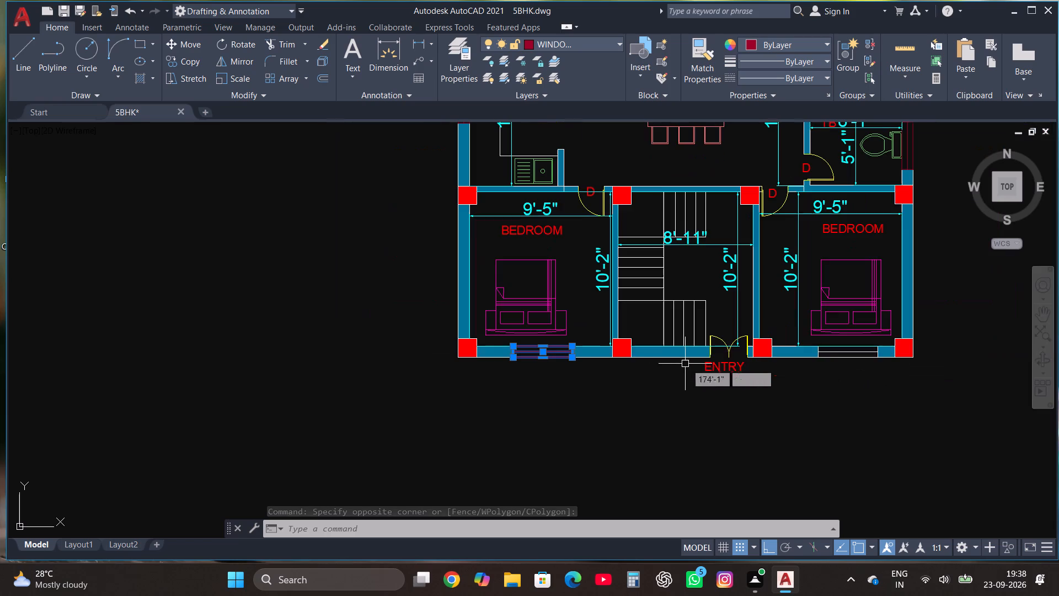
scroll(933, 345, up, 3)
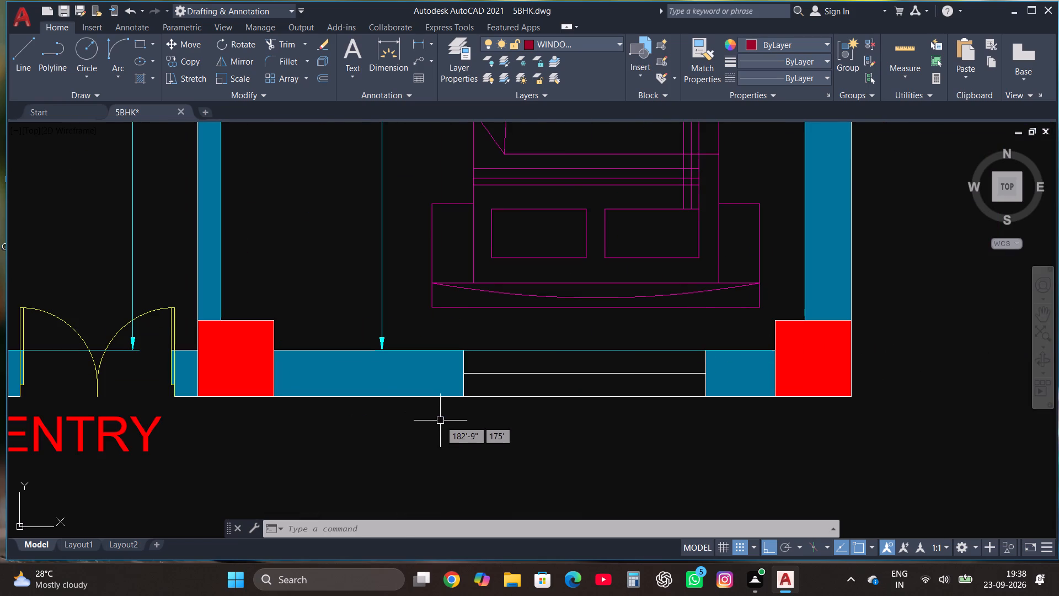
click(440, 421)
click(721, 339)
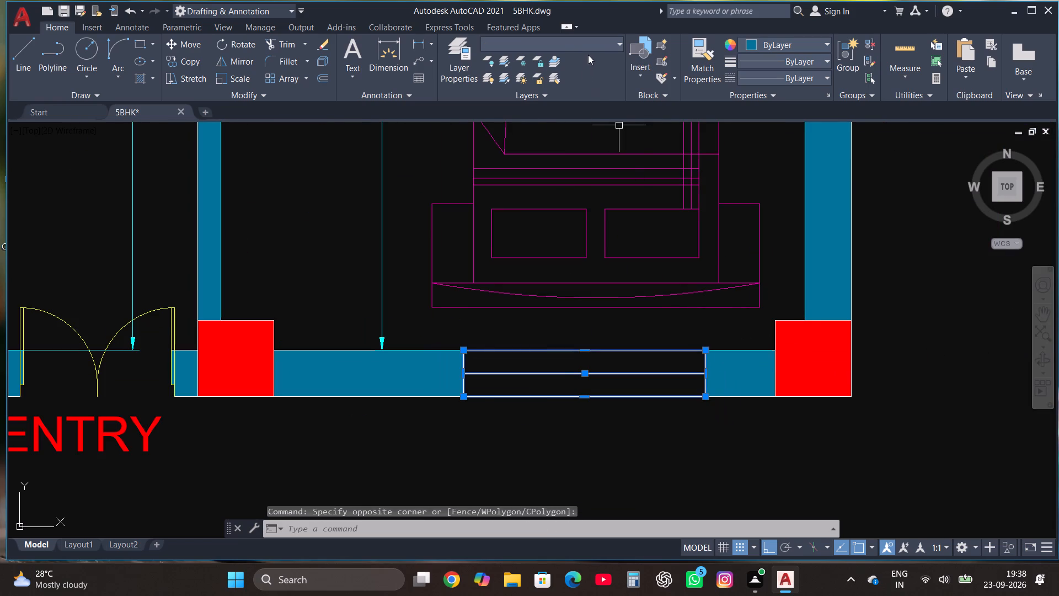
click(588, 48)
click(581, 211)
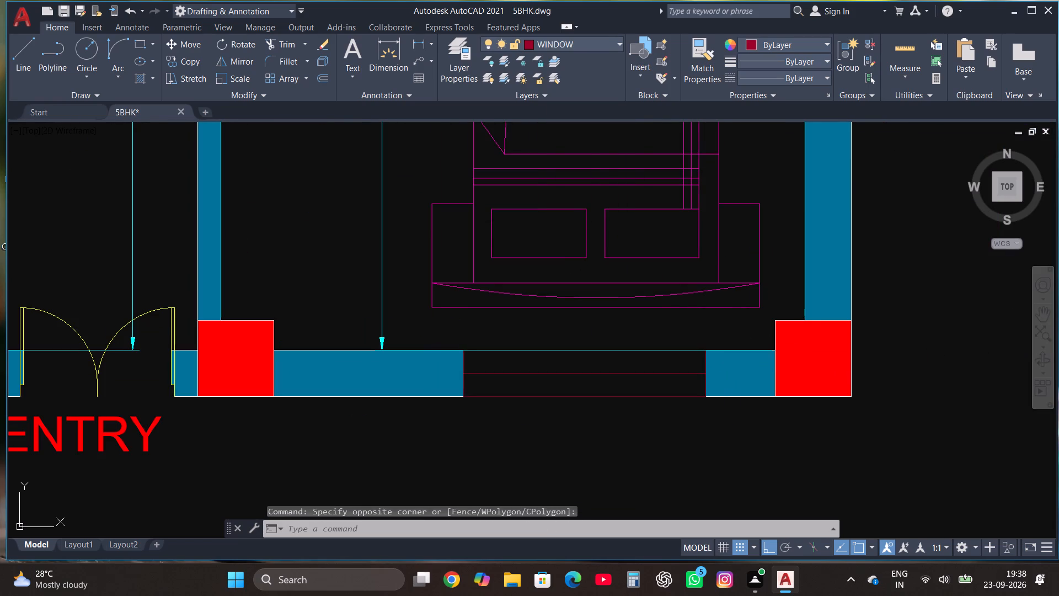
scroll(593, 375, down, 1)
key(Escape)
scroll(600, 386, down, 1)
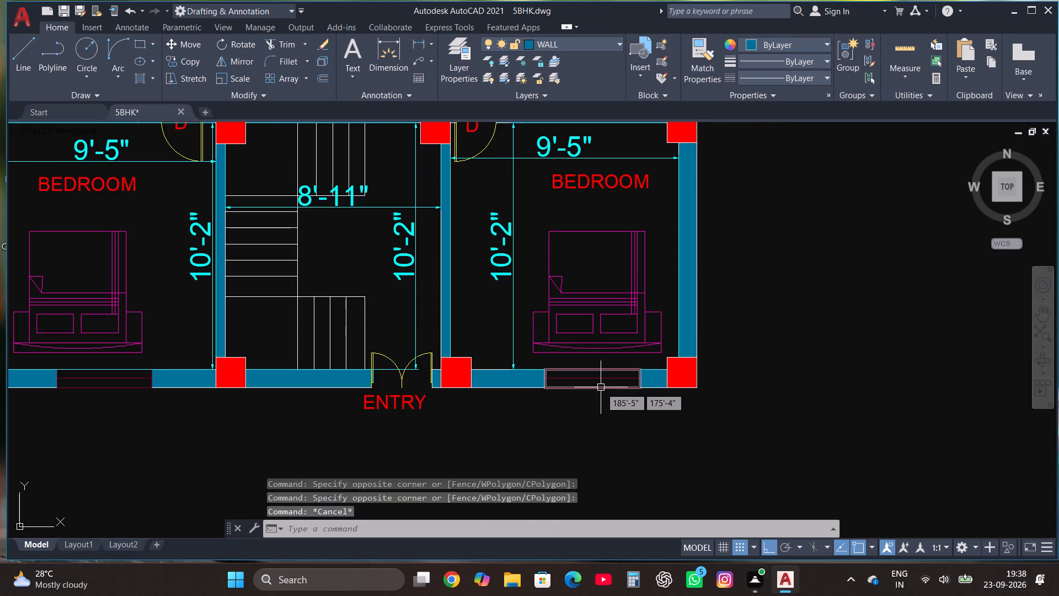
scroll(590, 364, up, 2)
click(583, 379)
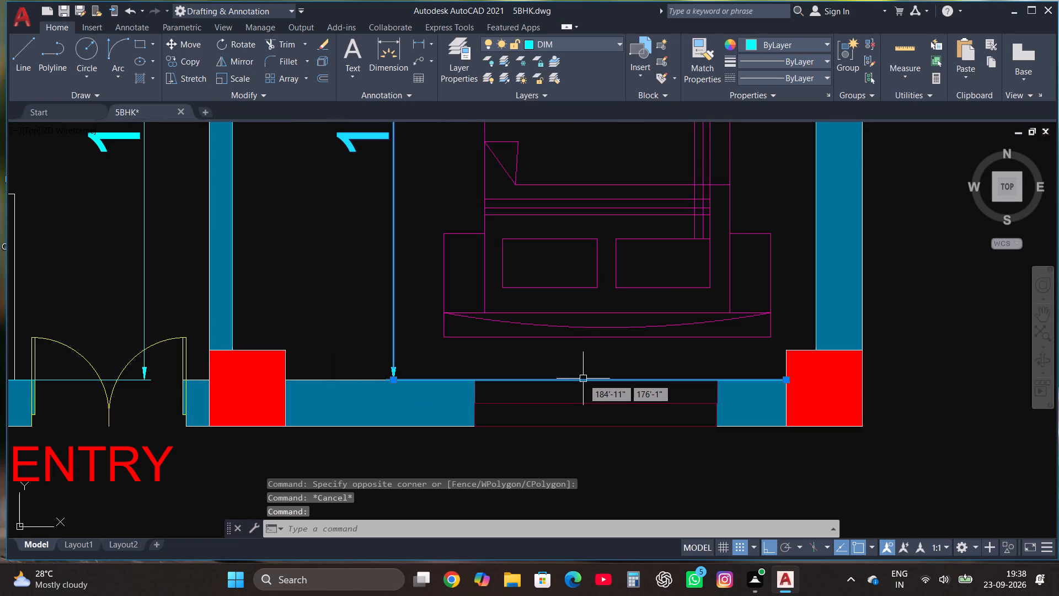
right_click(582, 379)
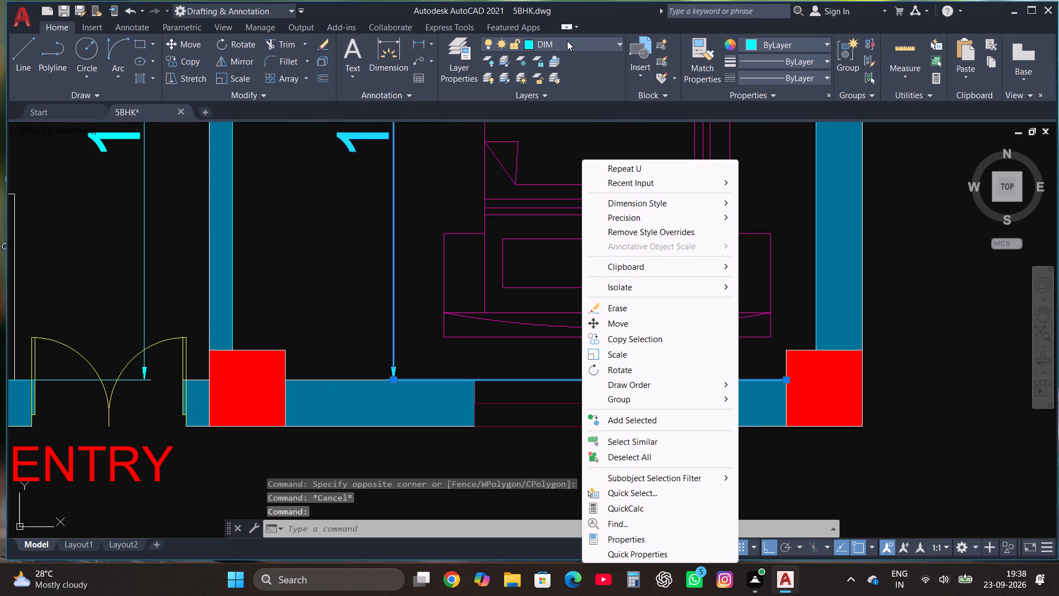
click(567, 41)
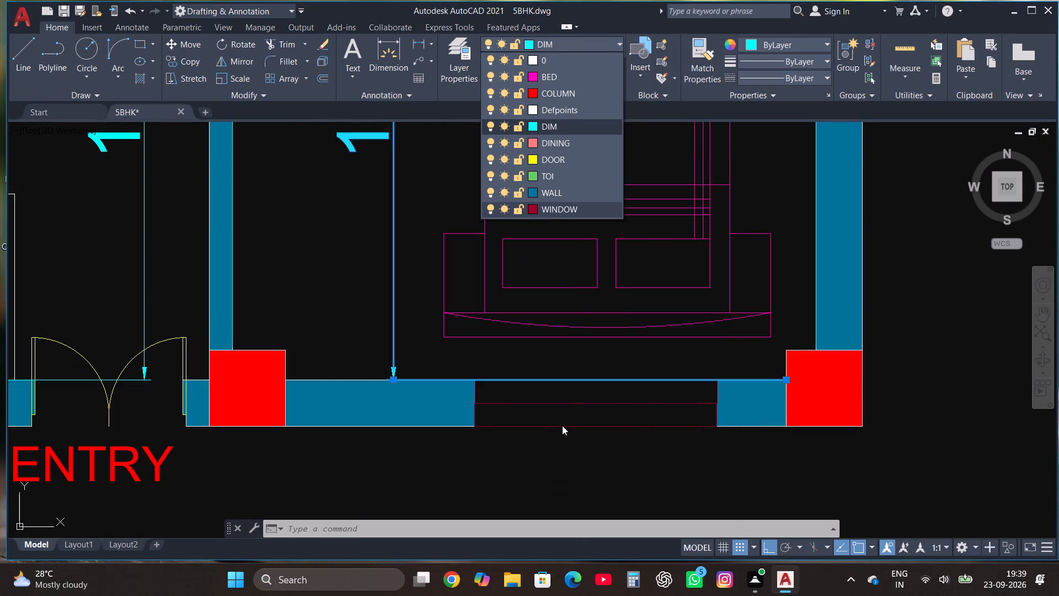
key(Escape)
Examine the whole floor plan to check the layer colours of its windows, doors, furniture and dimensions.
scroll(561, 430, down, 2)
scroll(691, 334, down, 1)
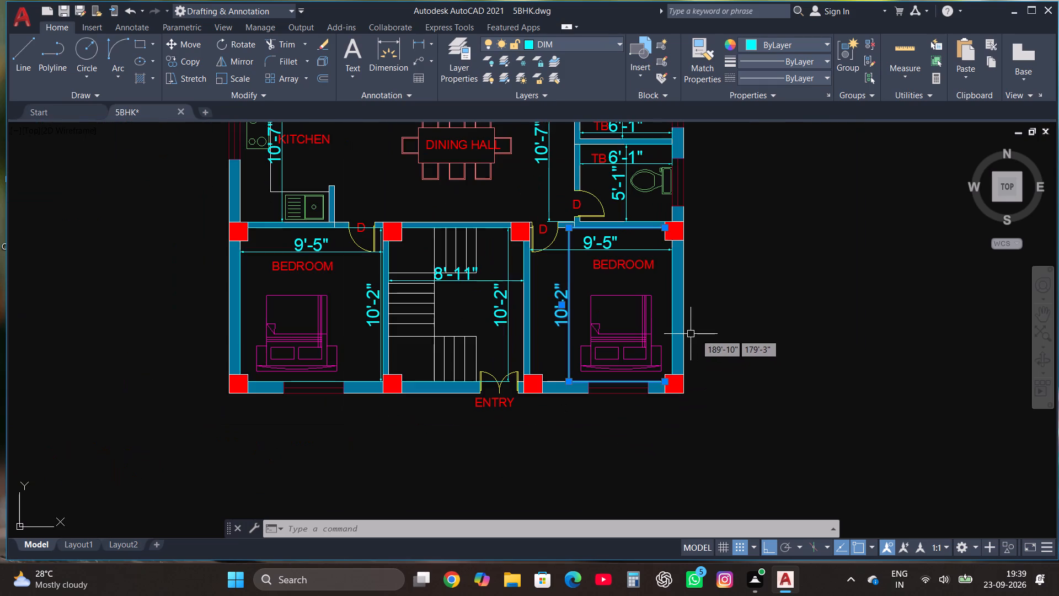
scroll(714, 339, down, 2)
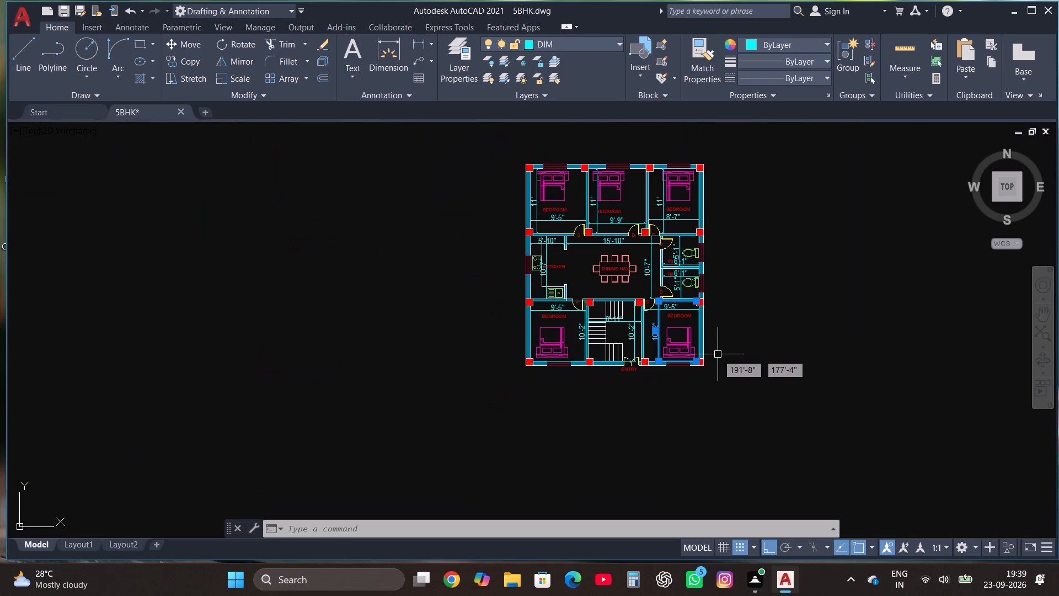
scroll(730, 157, up, 1)
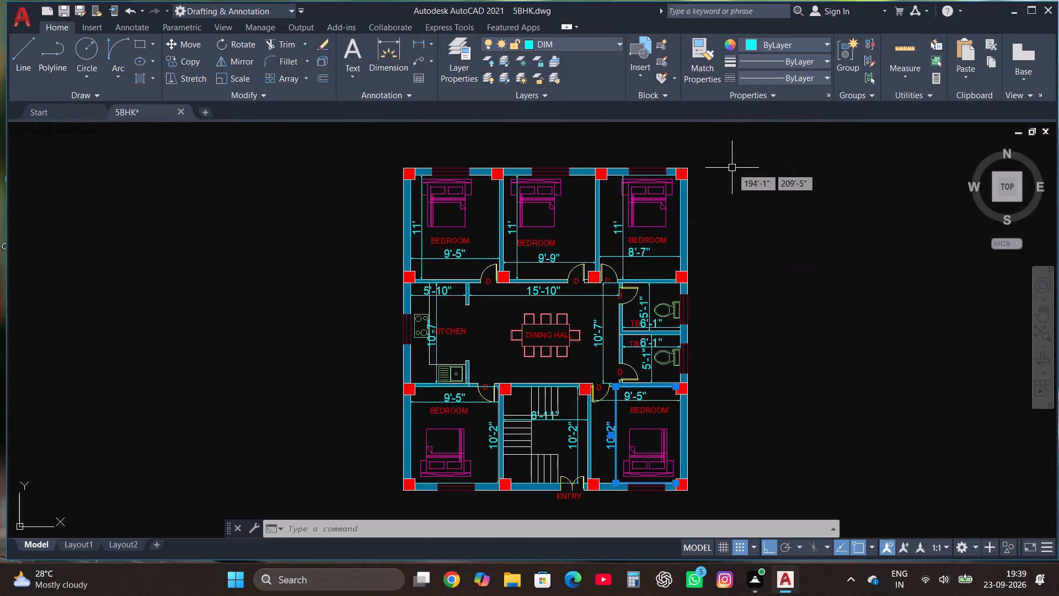
scroll(732, 168, up, 1)
scroll(732, 171, down, 1)
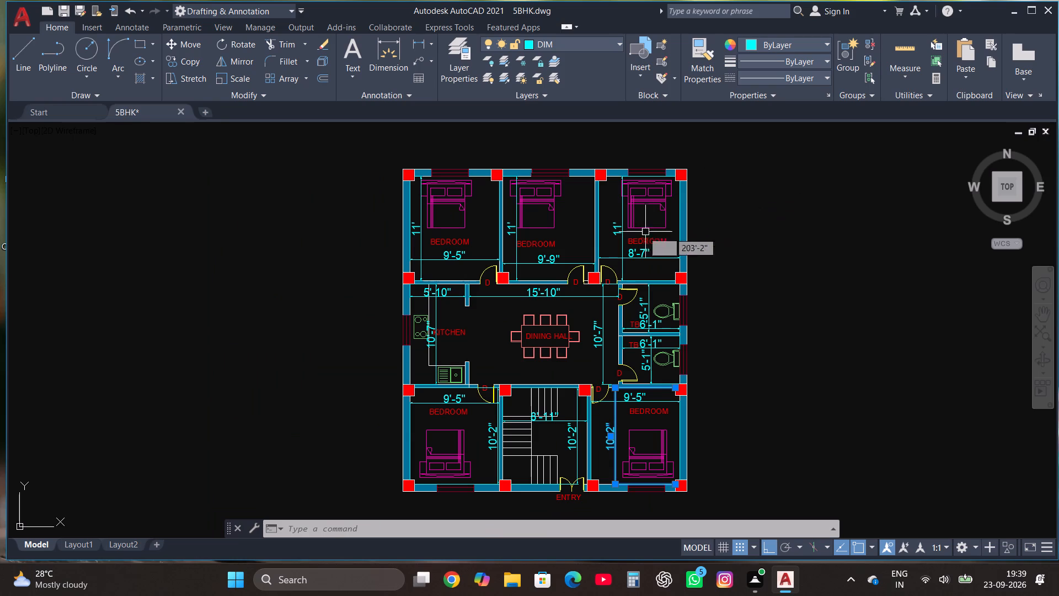
scroll(576, 234, down, 2)
scroll(646, 302, up, 2)
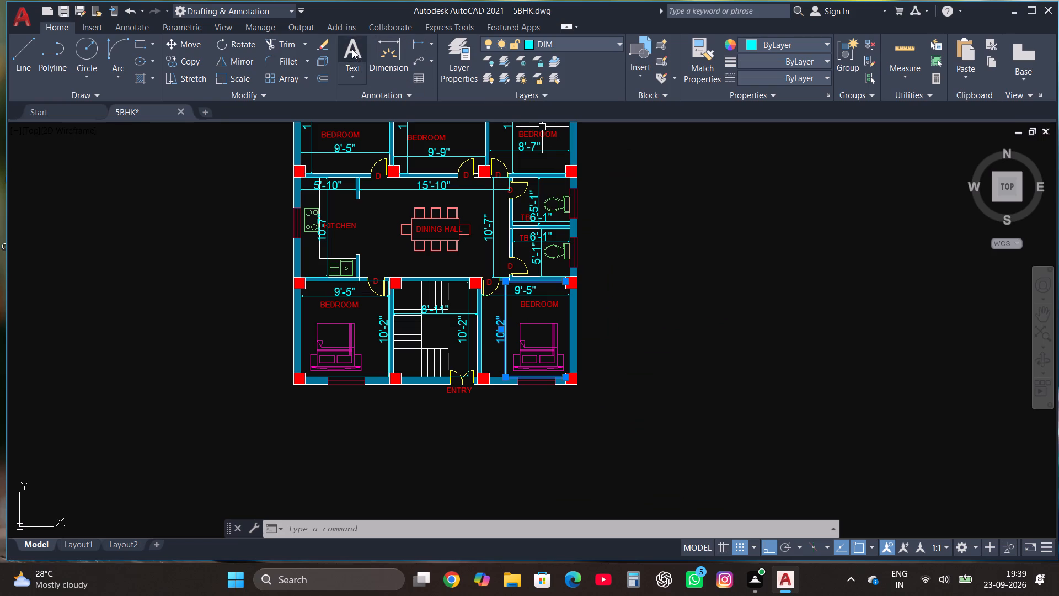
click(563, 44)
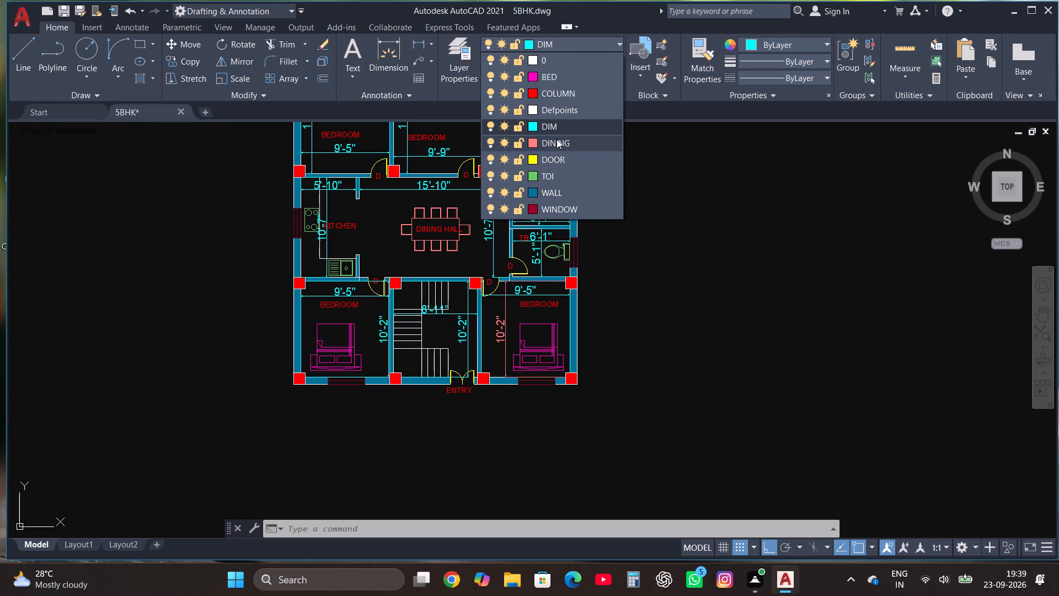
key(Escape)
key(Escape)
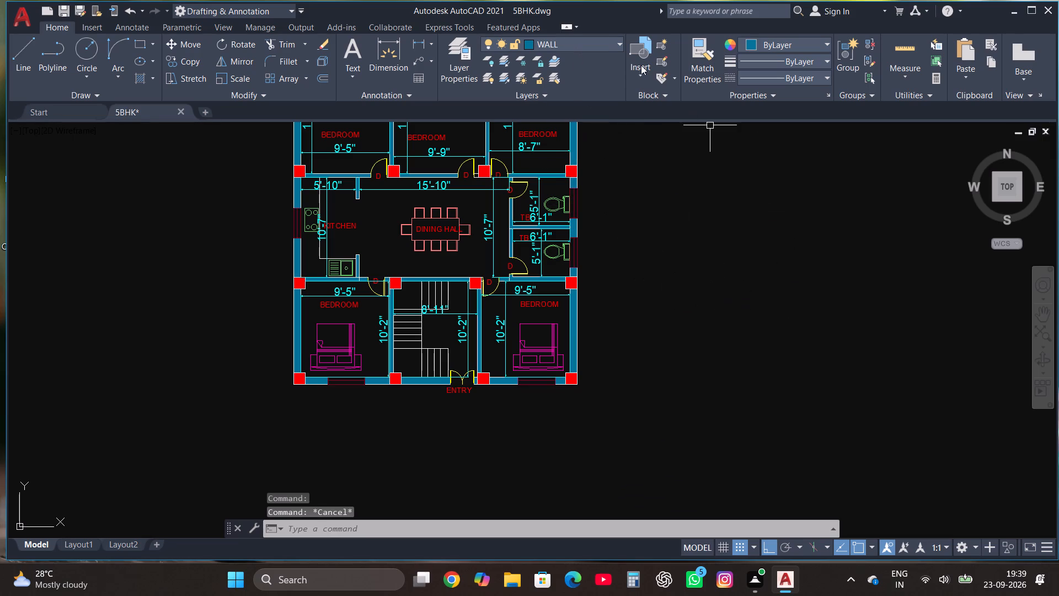
Add the multiline text title "5BHK PLAN" below the plan's south wall on the COLUMN layer.
click(609, 42)
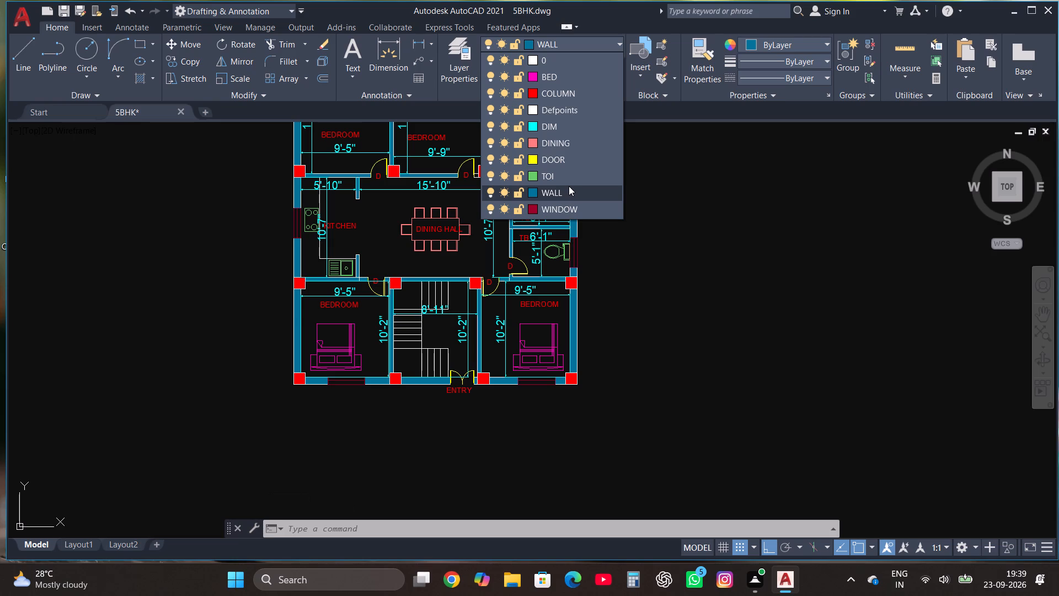
click(555, 93)
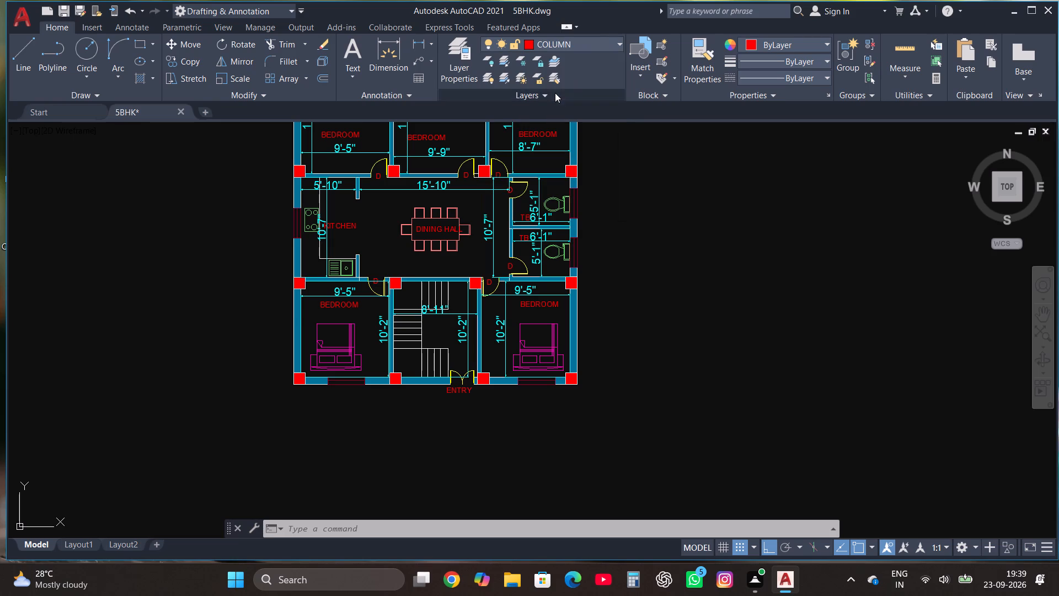
click(344, 52)
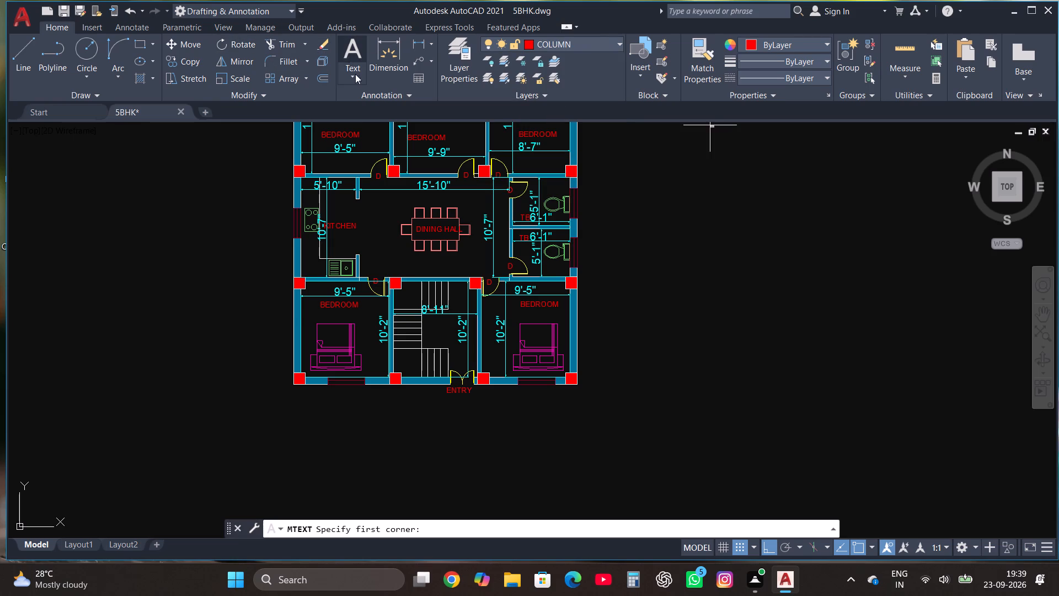
click(367, 462)
click(542, 420)
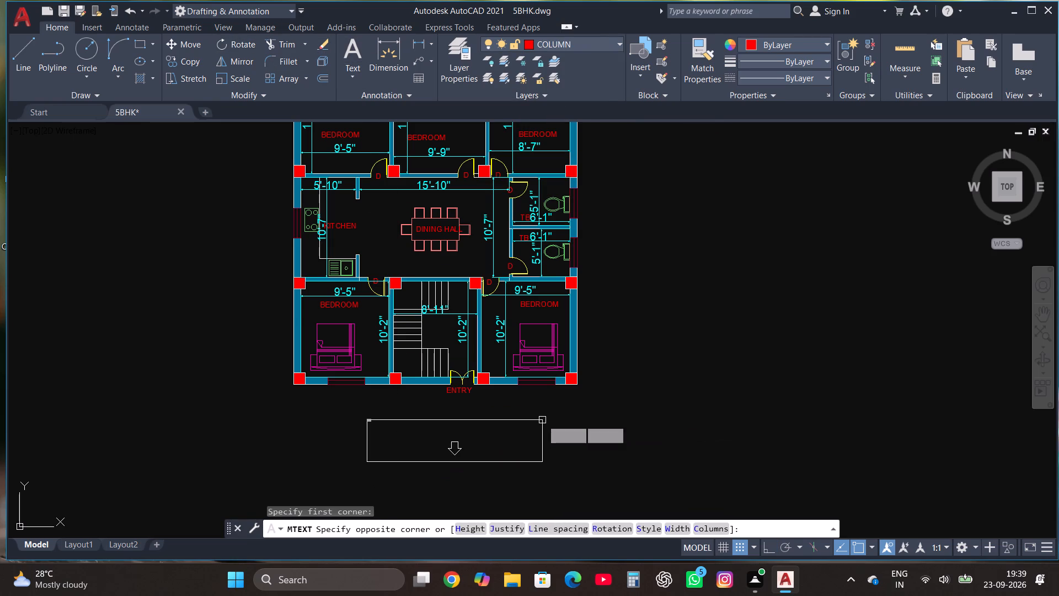
key(5)
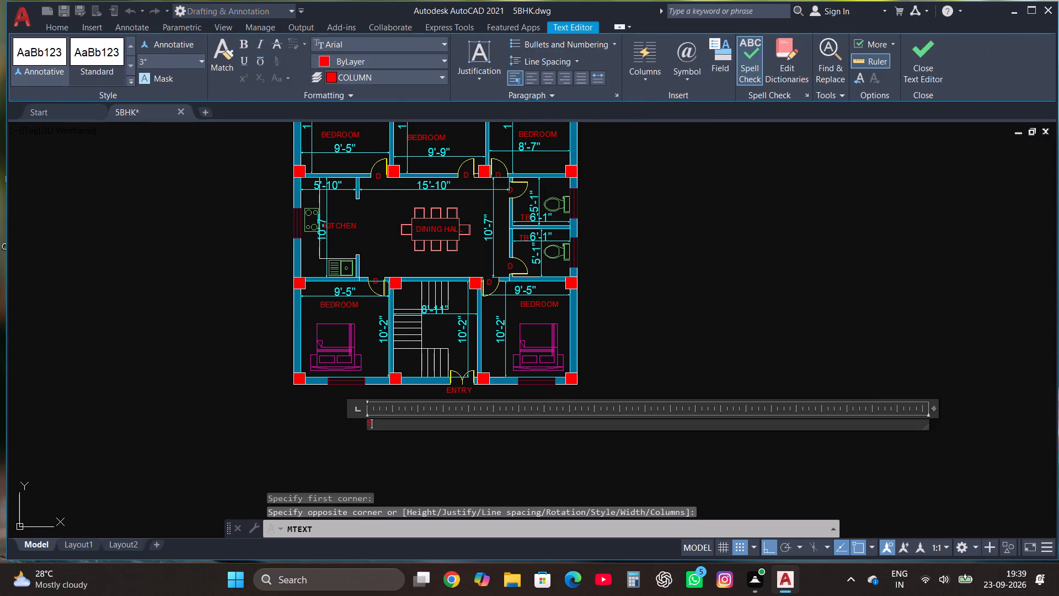
text(BHK PLA)
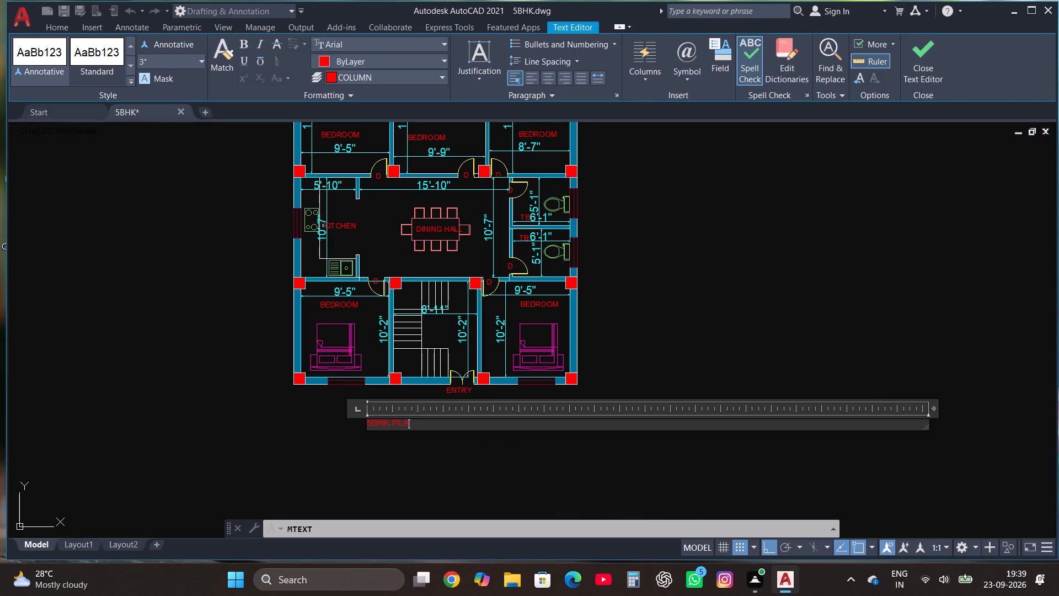
key(n)
click(926, 50)
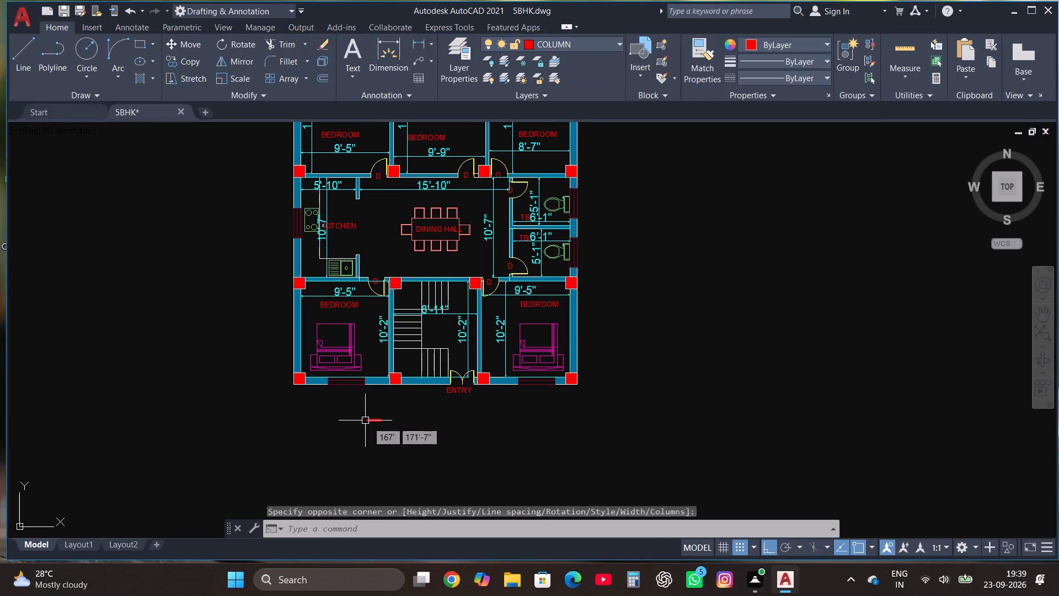
Scale up the 5BHK PLAN title so it is clearly larger than the room labels.
click(367, 422)
click(231, 78)
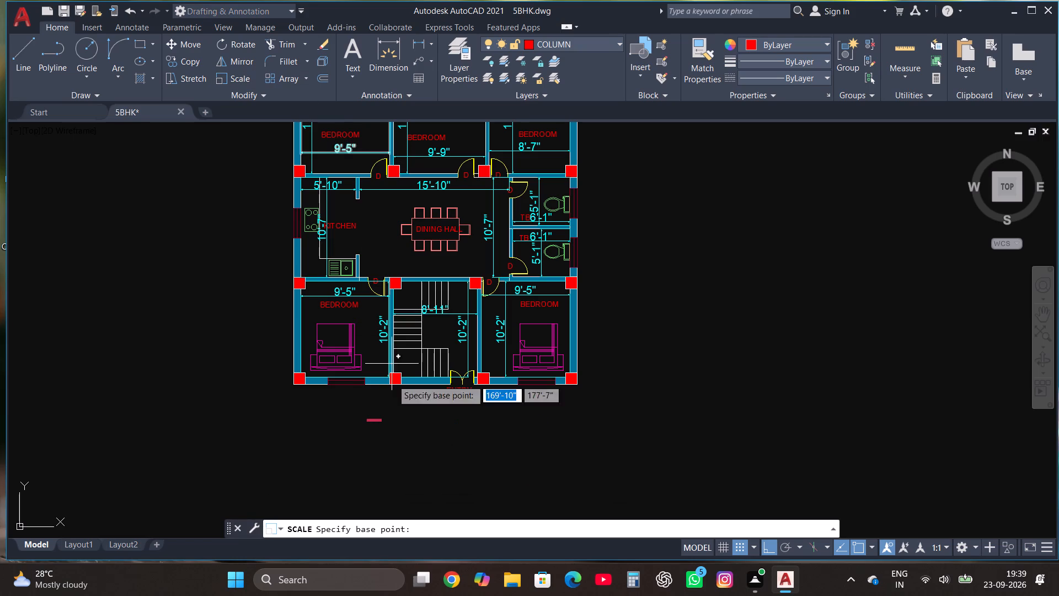
click(377, 423)
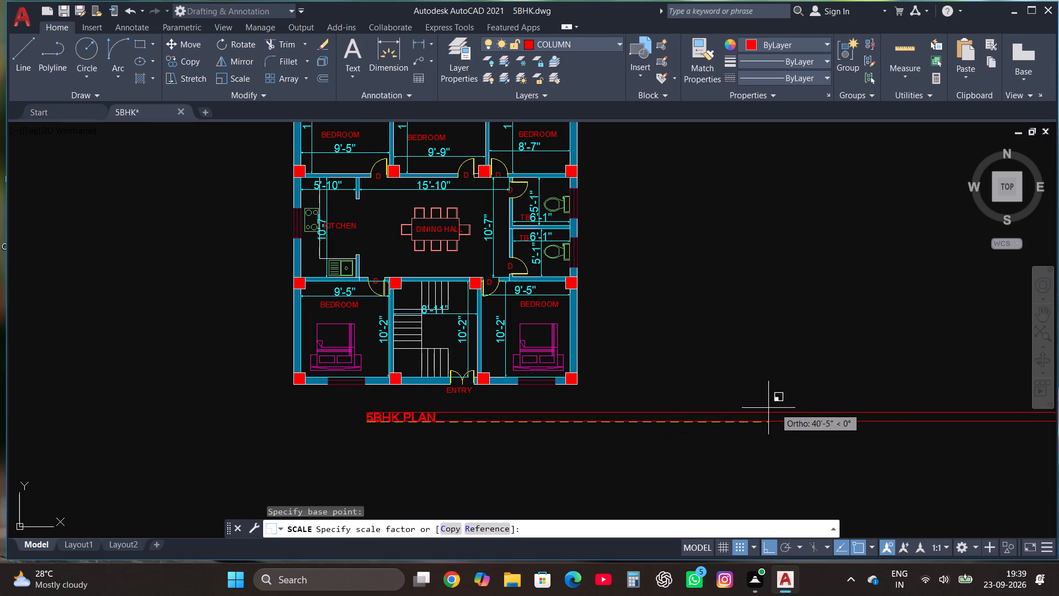
scroll(740, 412, down, 2)
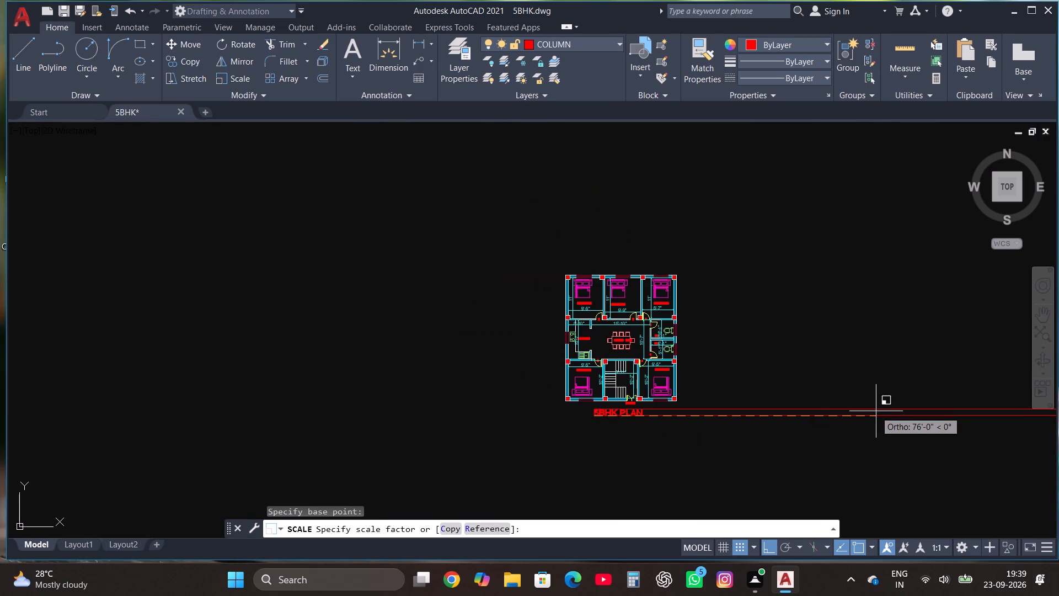
click(876, 411)
scroll(778, 456, up, 3)
scroll(509, 372, down, 2)
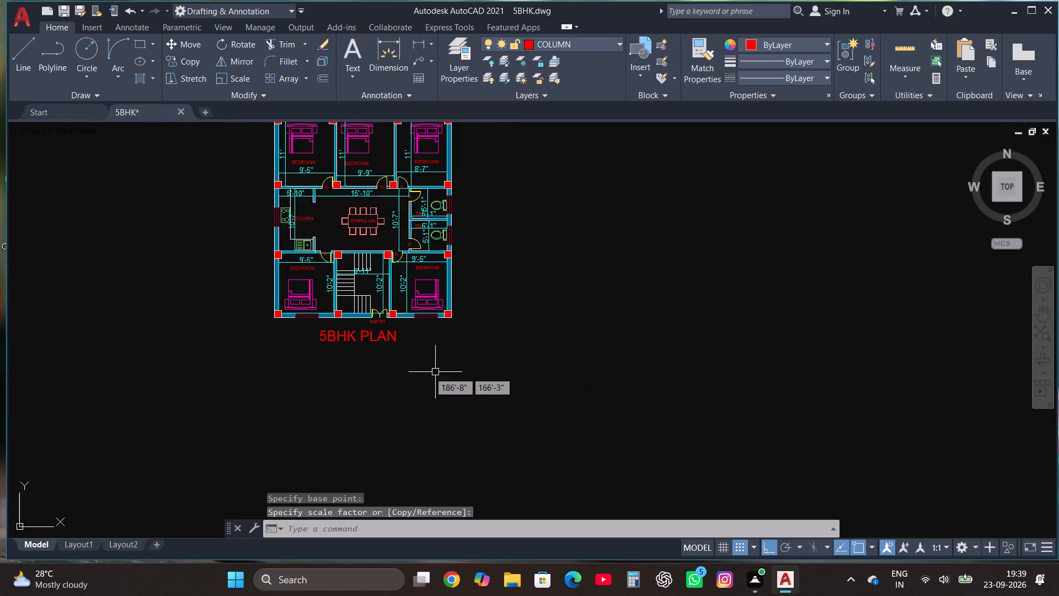
Move the 5BHK PLAN title with Ortho off so it sits roughly centred and slightly lower below the plan's south wall.
click(344, 335)
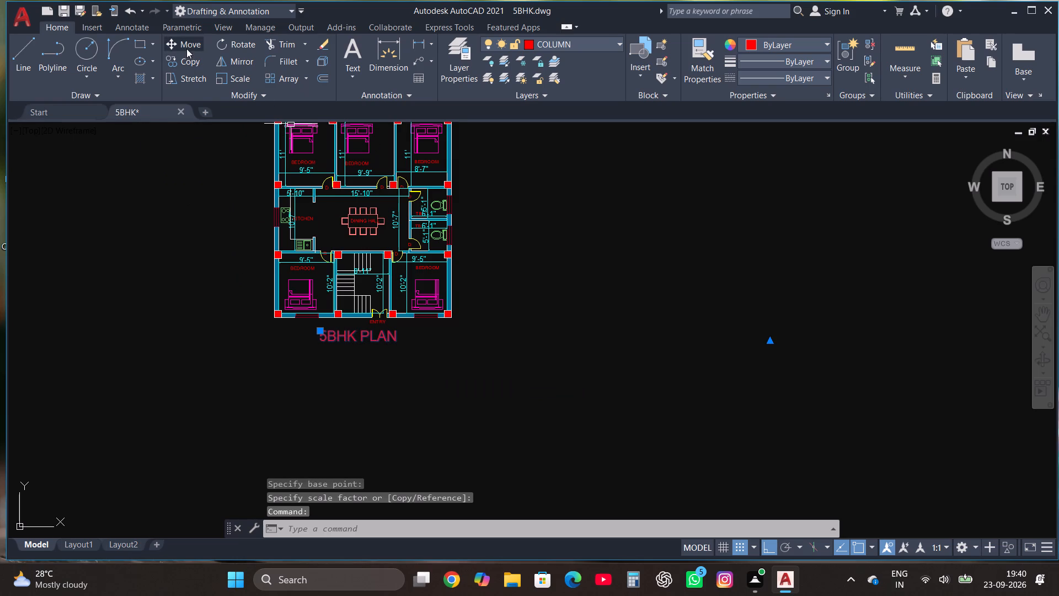
click(186, 47)
click(355, 340)
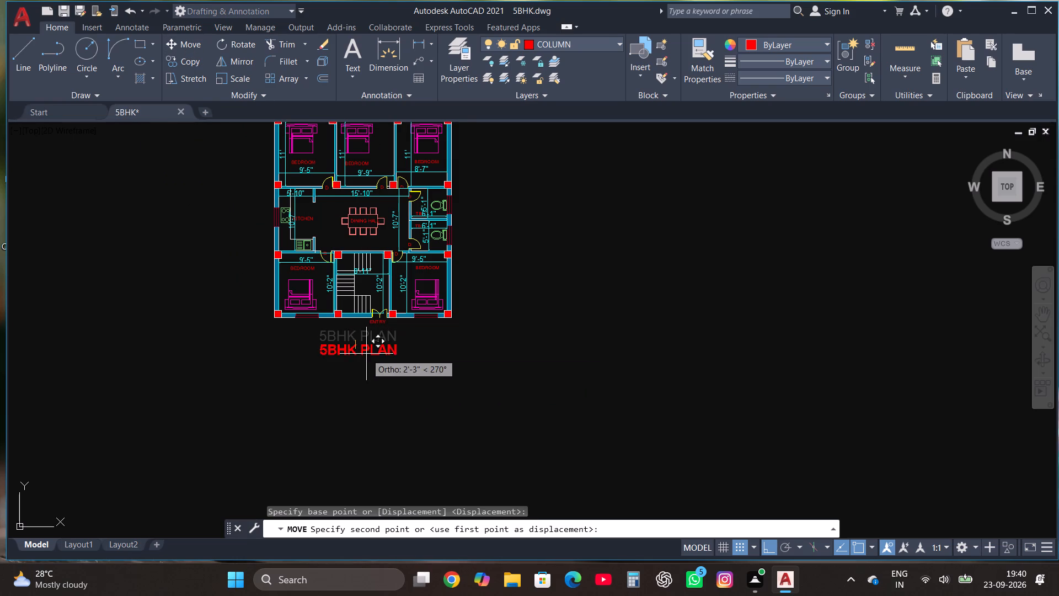
scroll(372, 349, up, 1)
key(F8)
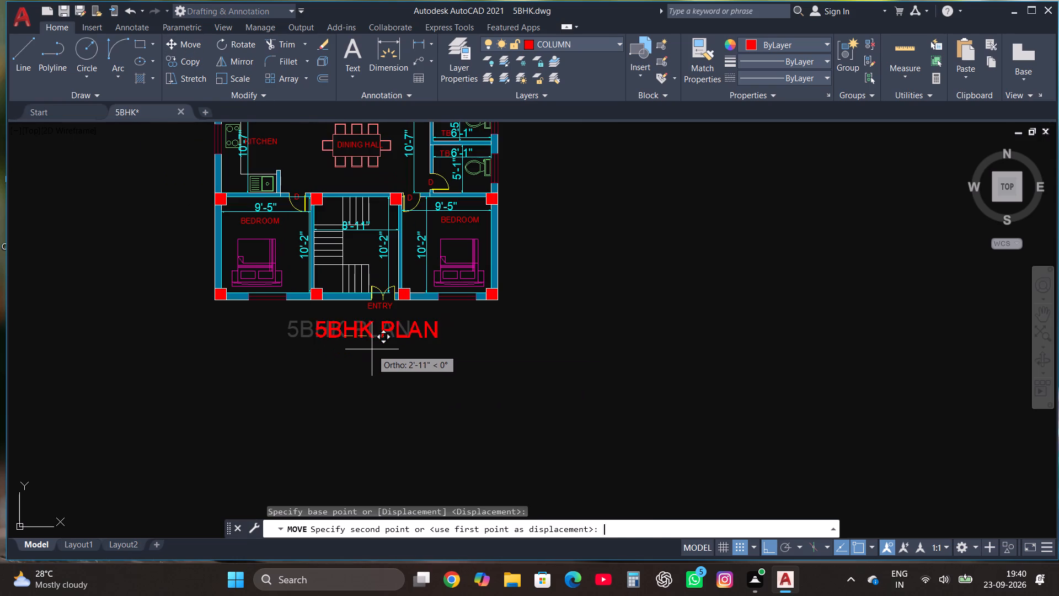
click(363, 344)
click(329, 339)
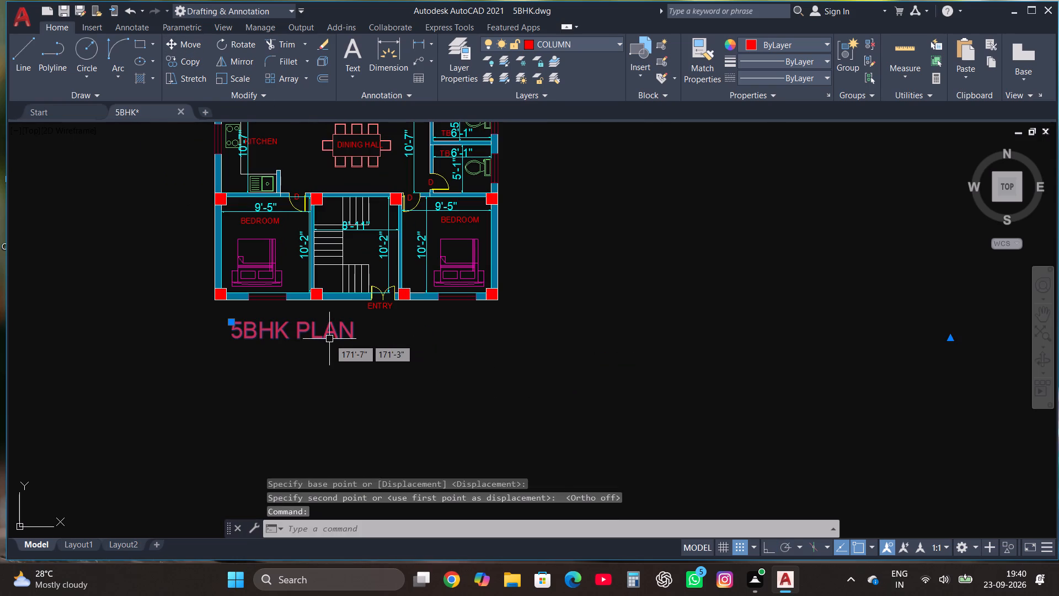
key(F8)
key(F8)
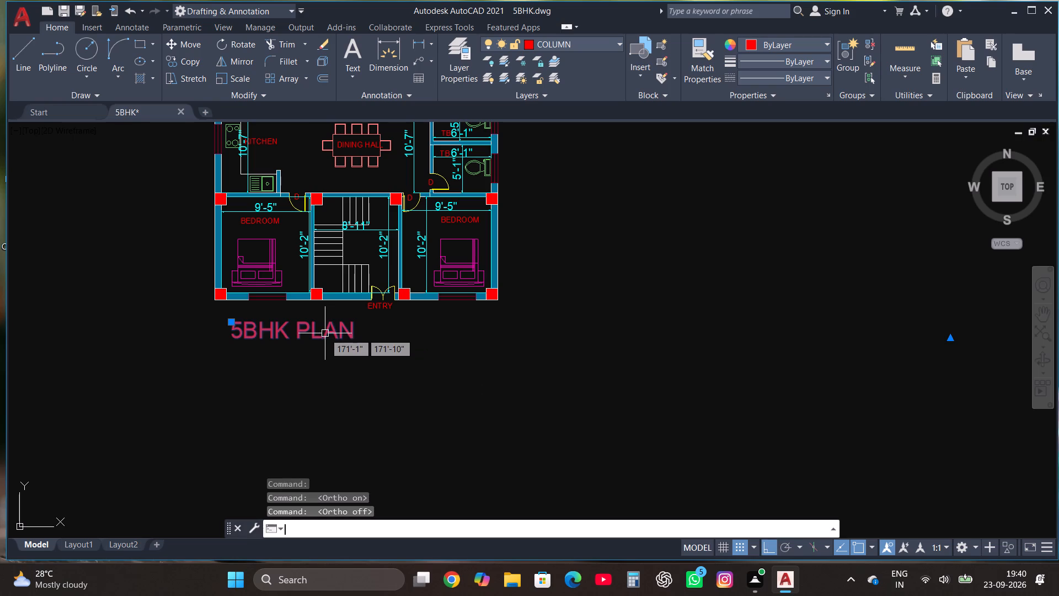
click(185, 38)
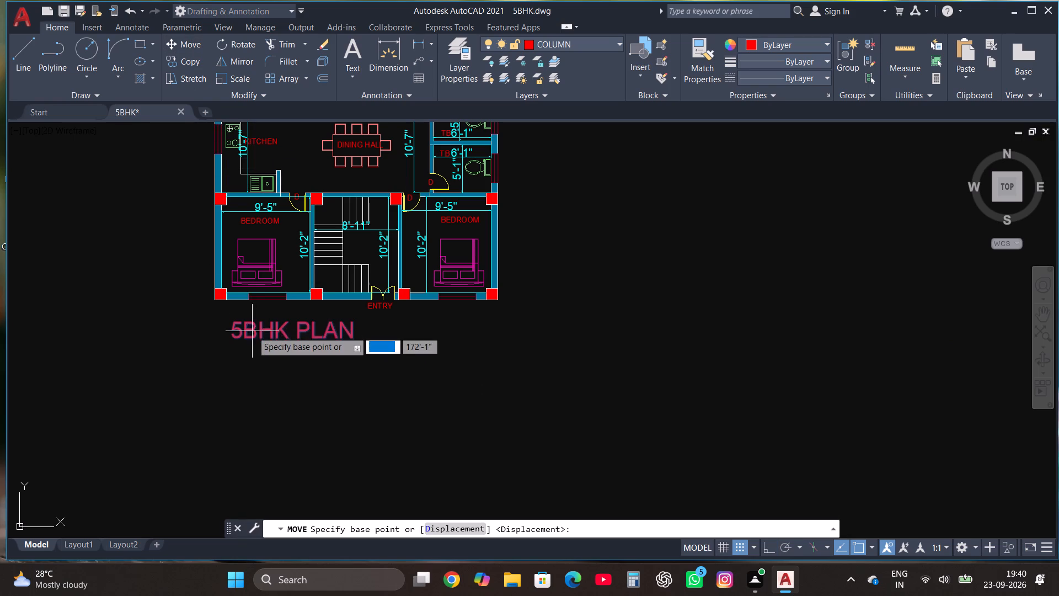
click(255, 334)
click(322, 341)
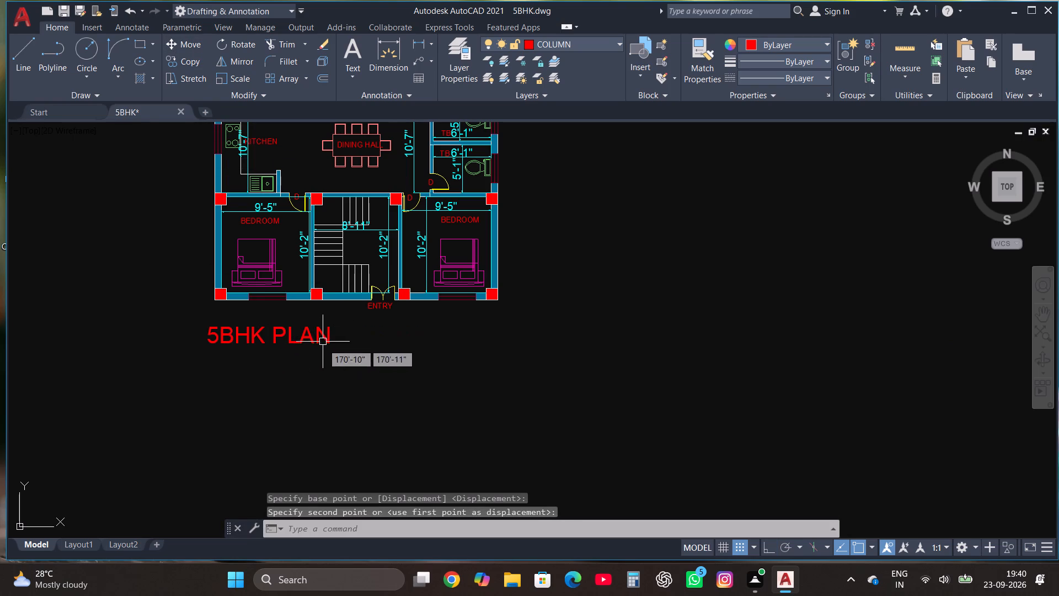
click(306, 335)
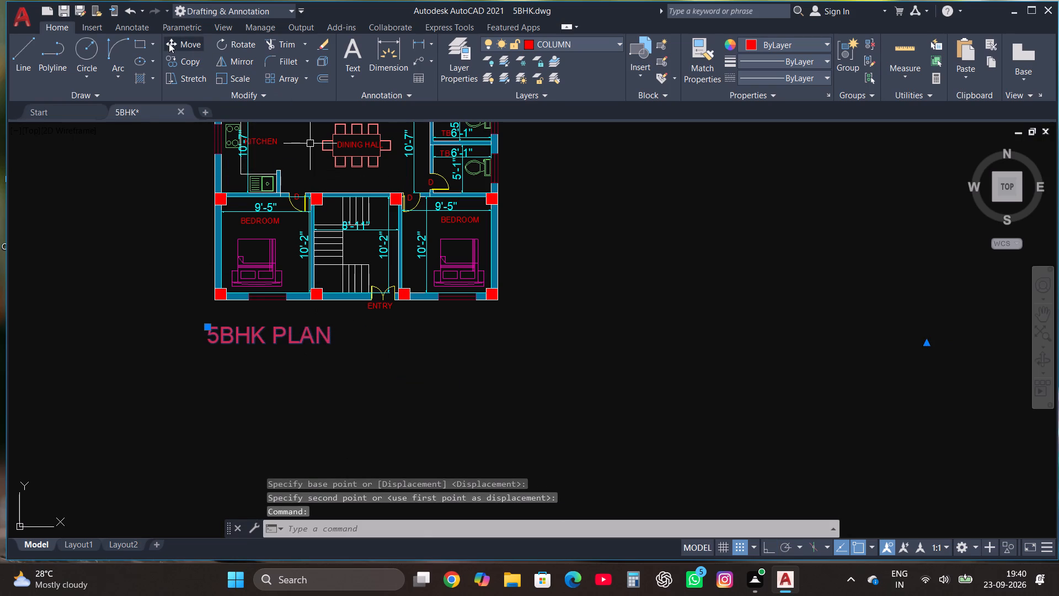
click(170, 42)
click(280, 342)
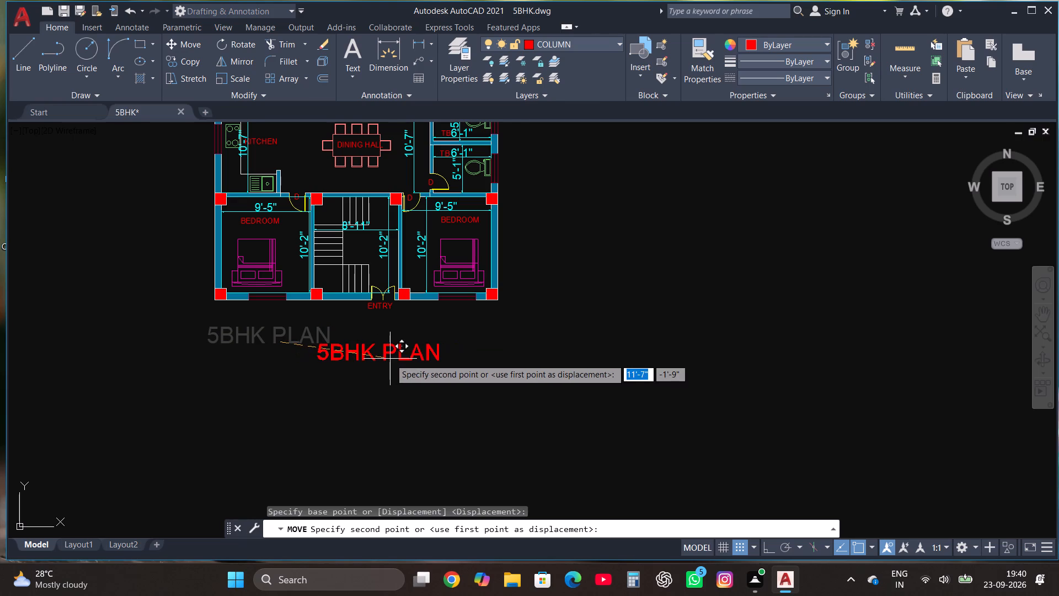
click(390, 359)
scroll(453, 333, down, 2)
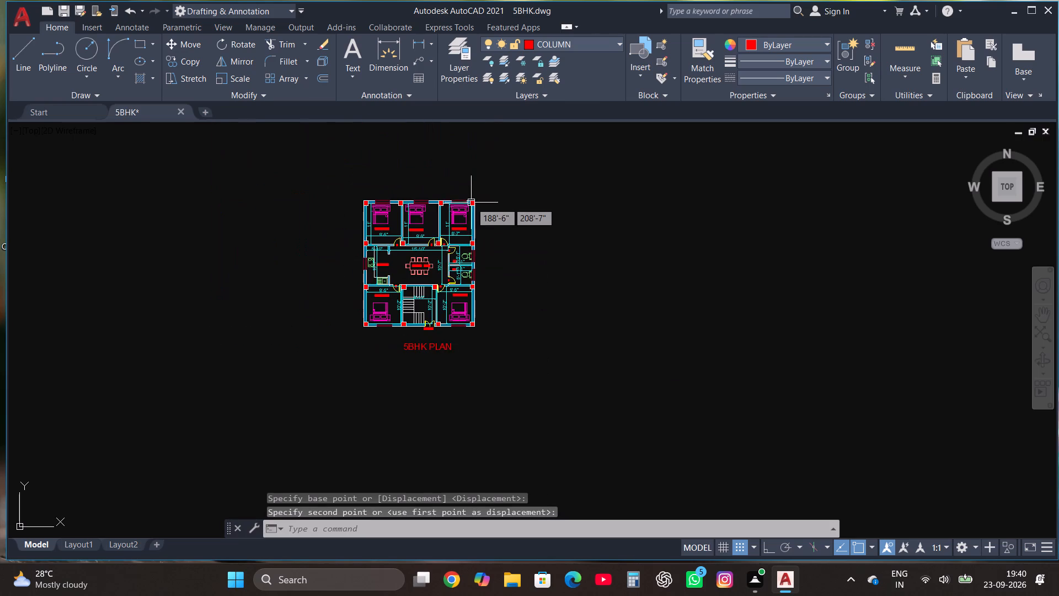
Make DIM the current layer and dimension the plan's overall width between its outer north corners, placing it above the north wall.
scroll(471, 203, up, 2)
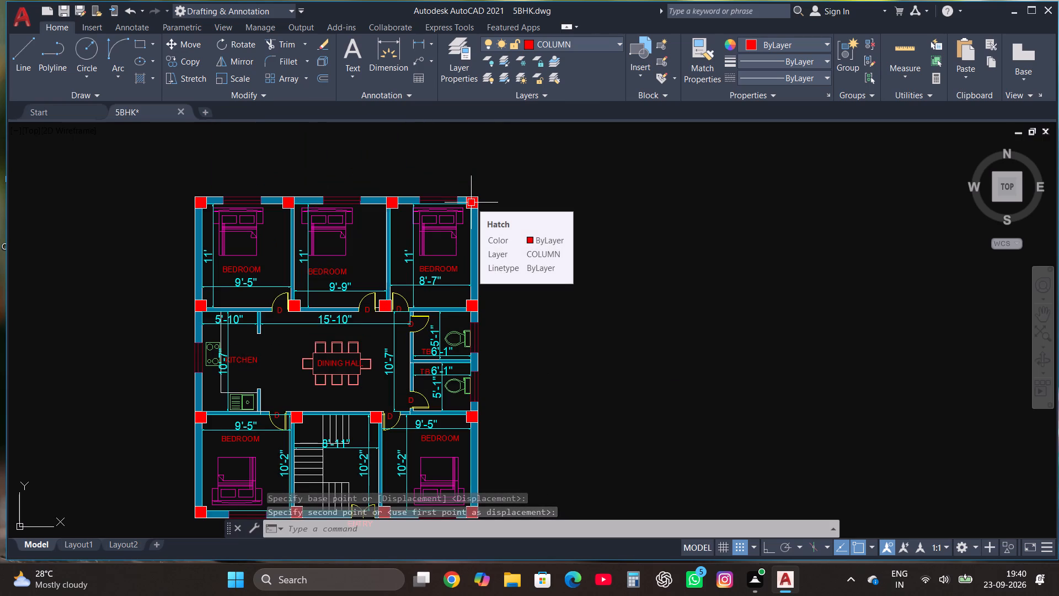
click(560, 39)
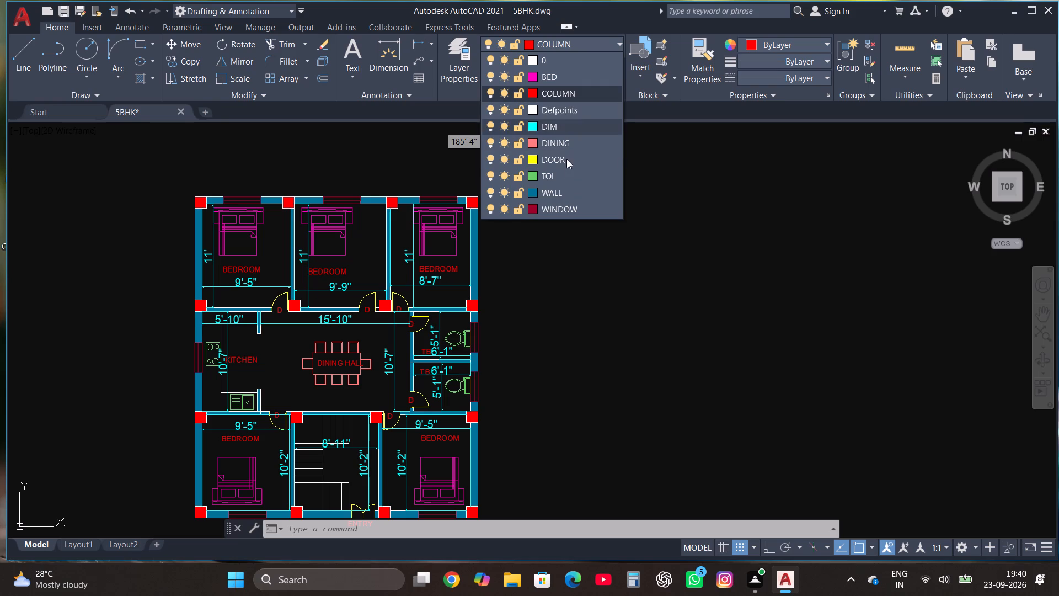
click(558, 125)
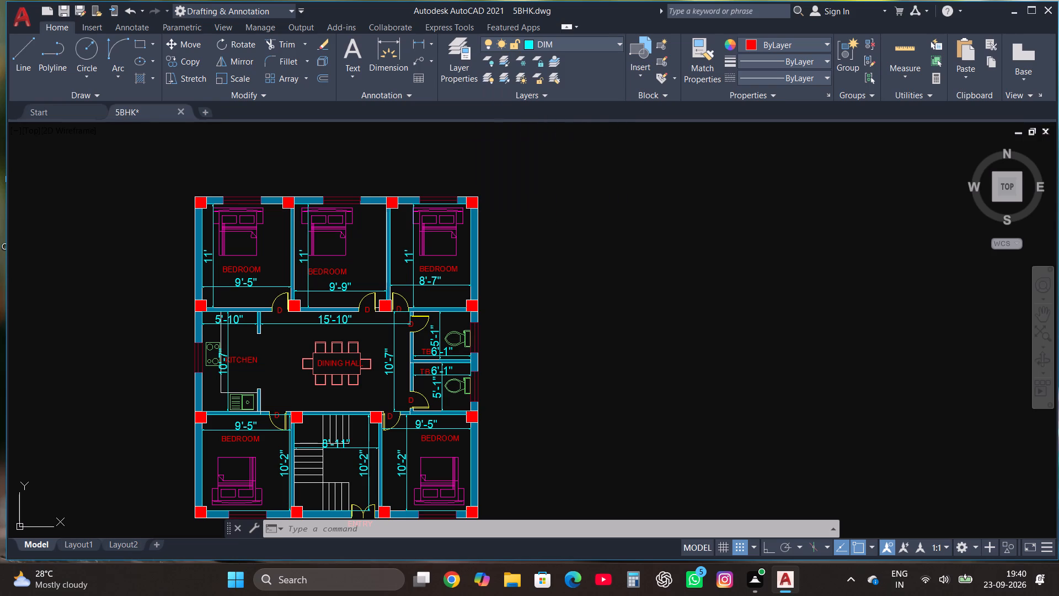
click(392, 41)
scroll(184, 195, up, 1)
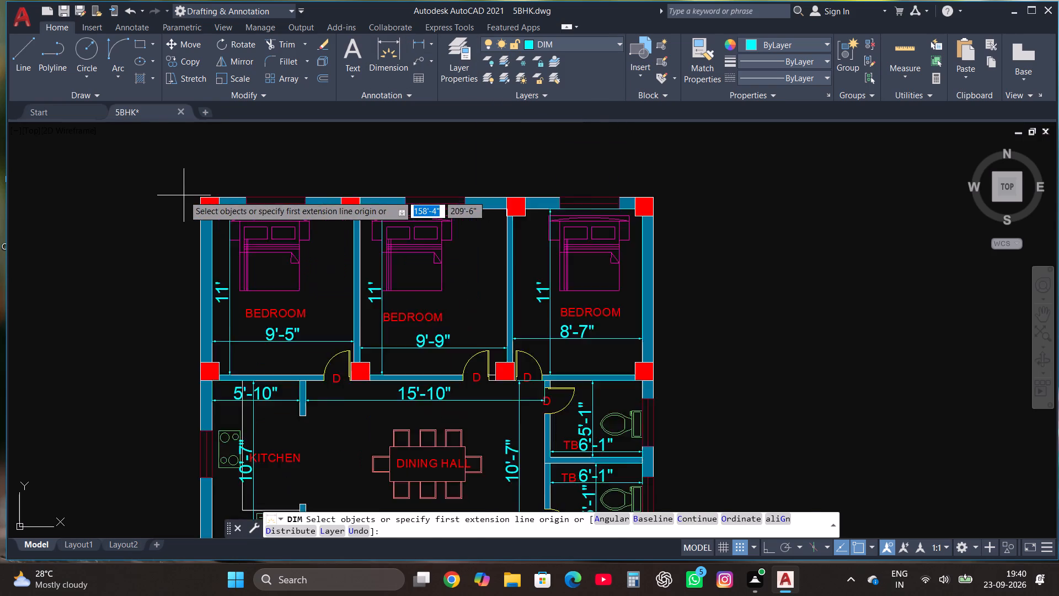
scroll(184, 195, up, 1)
click(207, 198)
scroll(568, 217, down, 1)
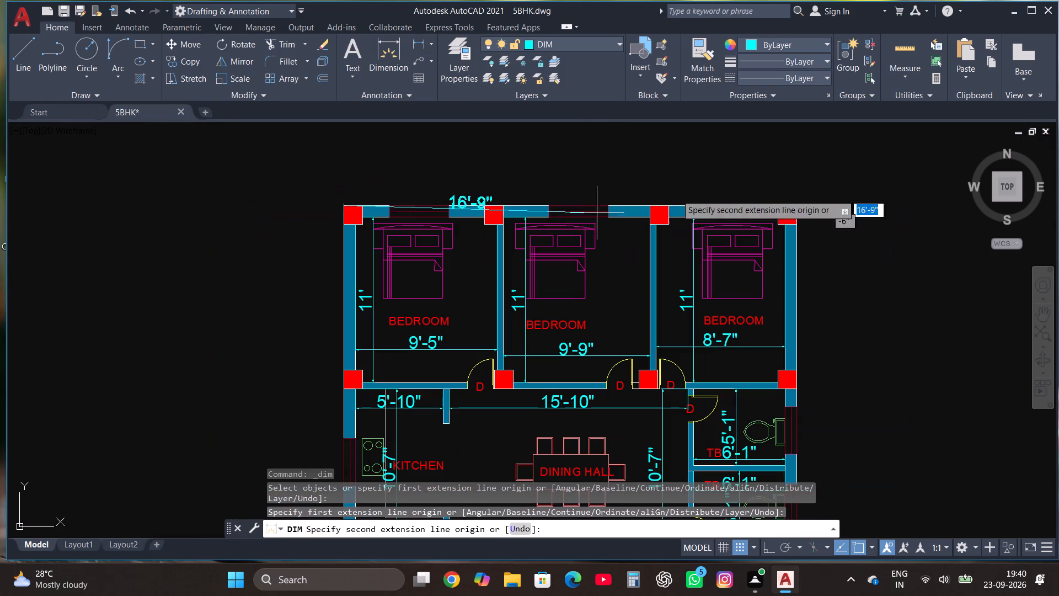
click(796, 209)
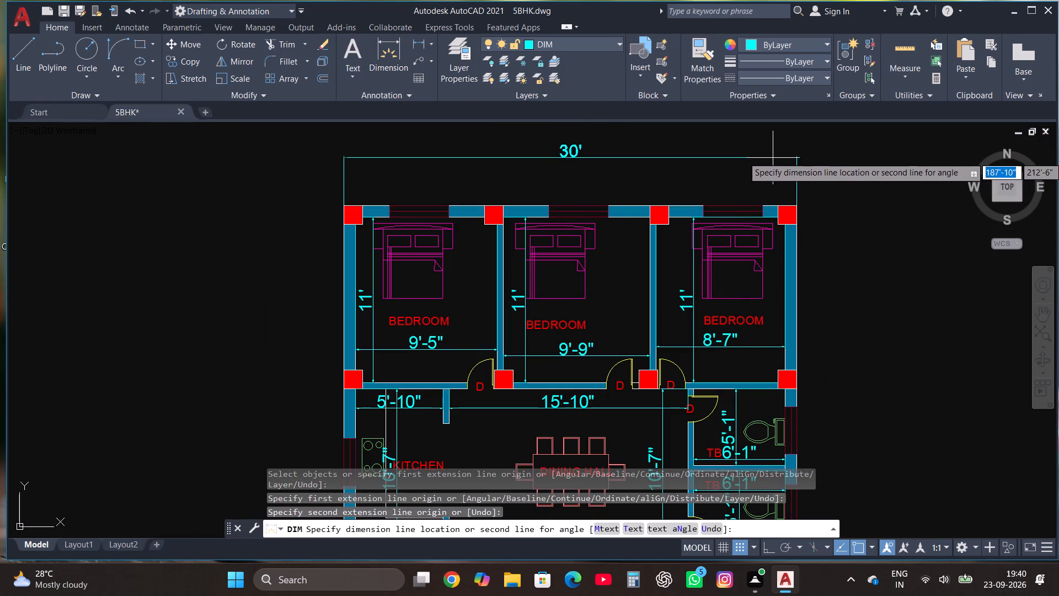
click(771, 154)
Dimension the plan's overall north-south length between its outer west corners, placing it outside the west wall.
click(394, 49)
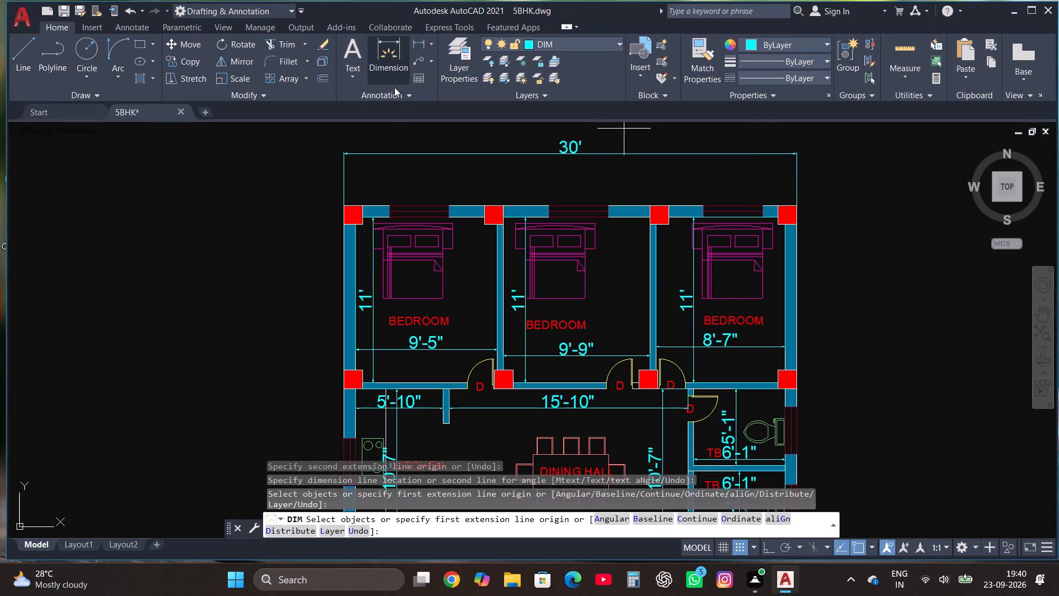
click(343, 206)
scroll(344, 268, down, 3)
scroll(342, 384, up, 3)
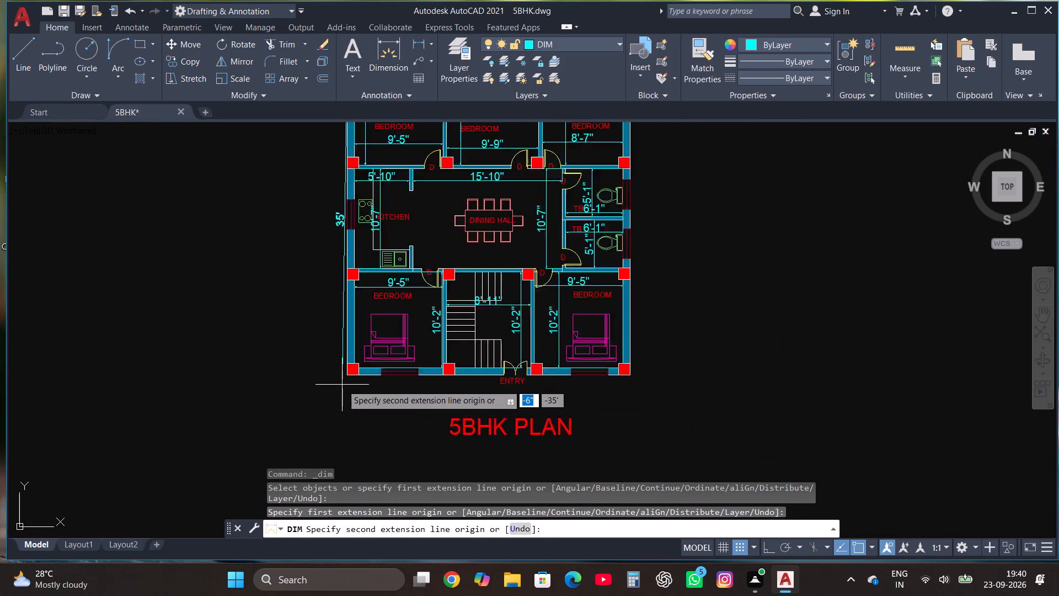
click(351, 370)
scroll(351, 370, down, 2)
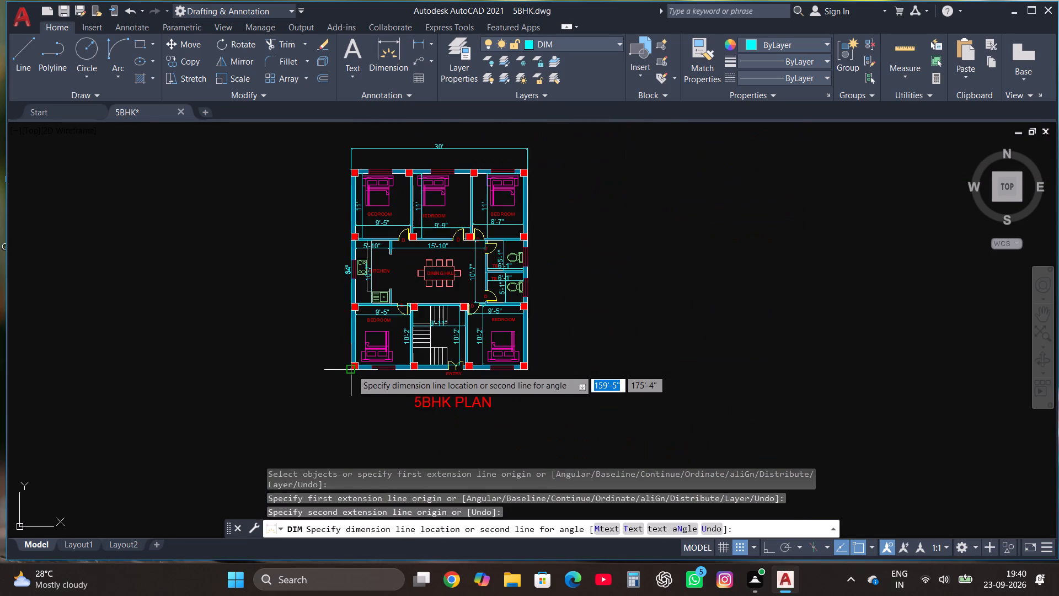
scroll(332, 360, up, 3)
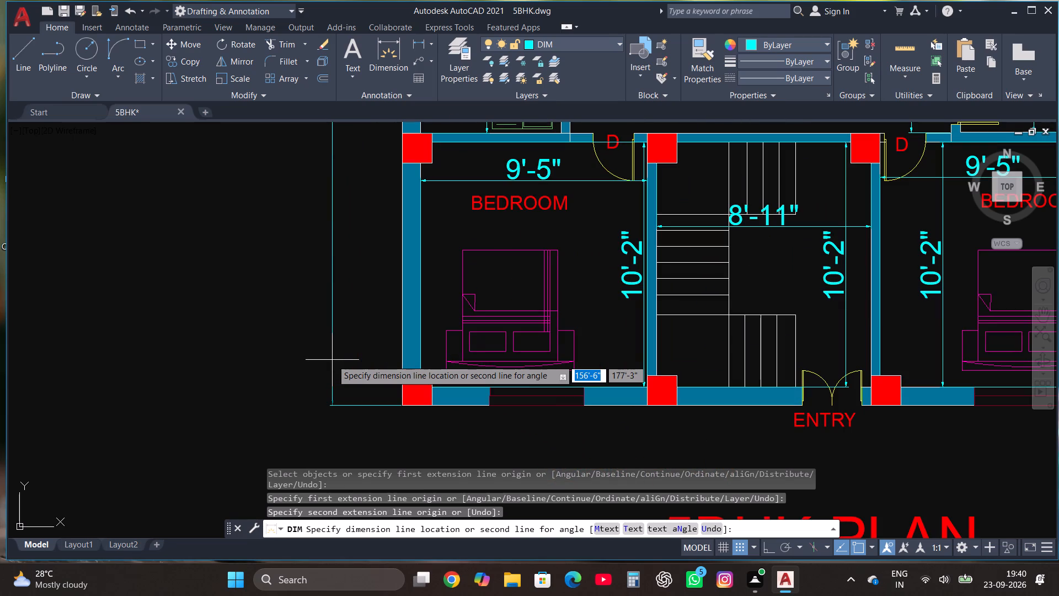
scroll(332, 360, down, 2)
click(331, 358)
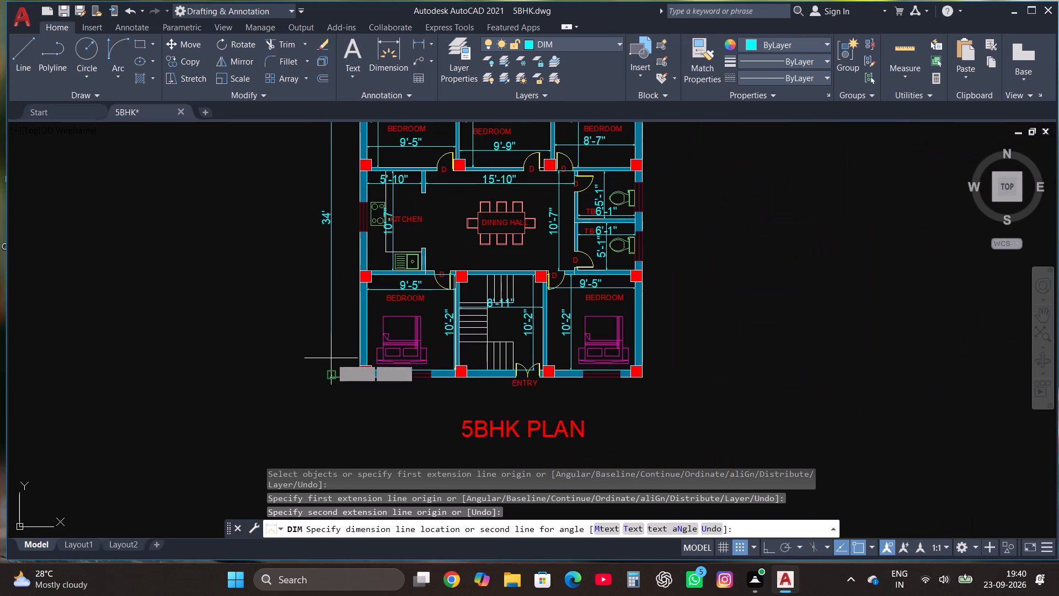
scroll(456, 435, down, 2)
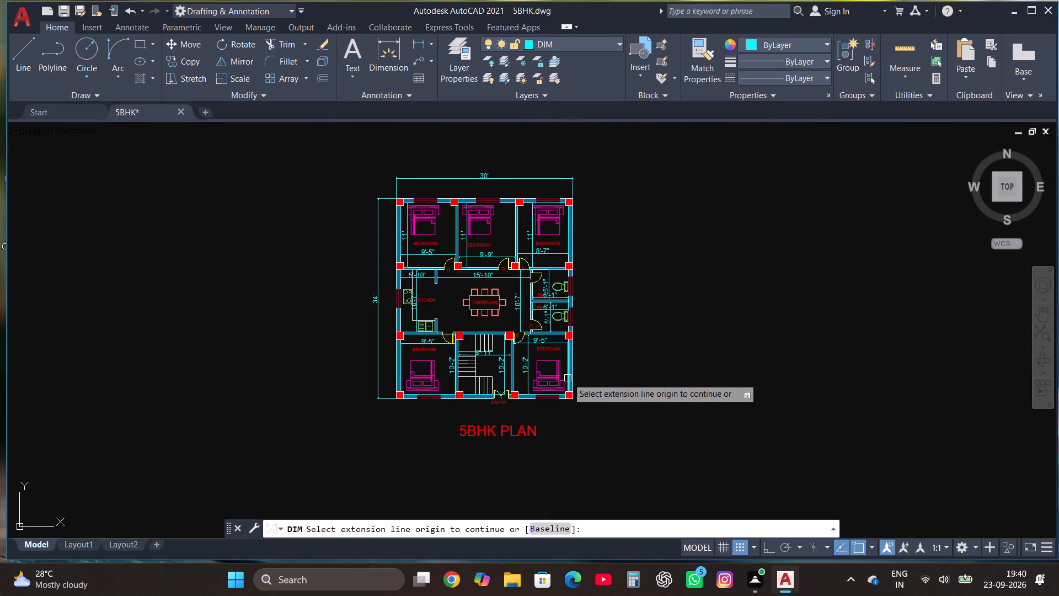
scroll(591, 308, down, 1)
scroll(586, 350, up, 1)
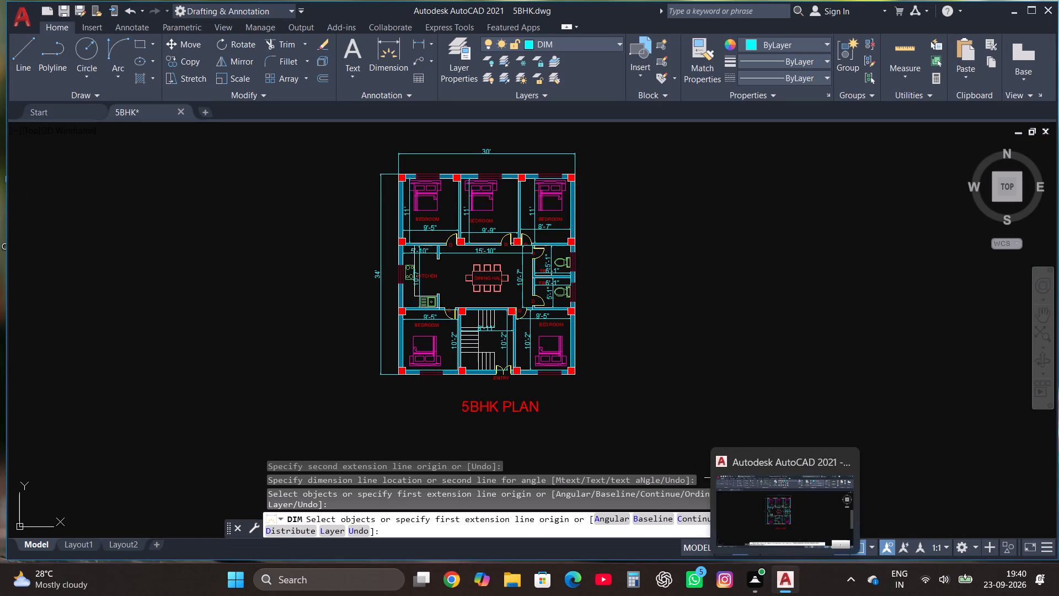
scroll(624, 434, down, 1)
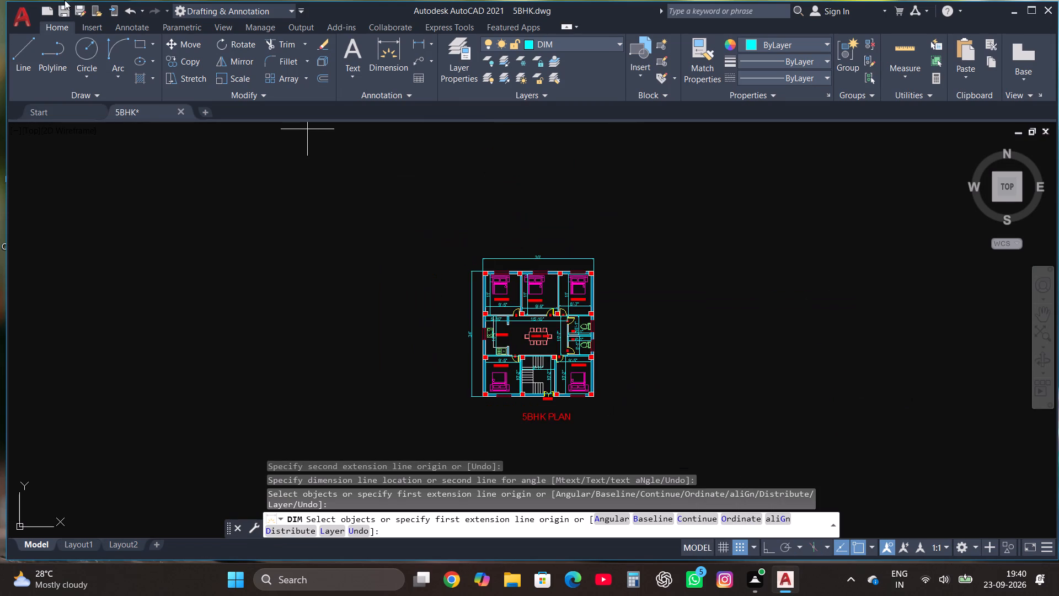
Save the 5BHK drawing.
click(17, 22)
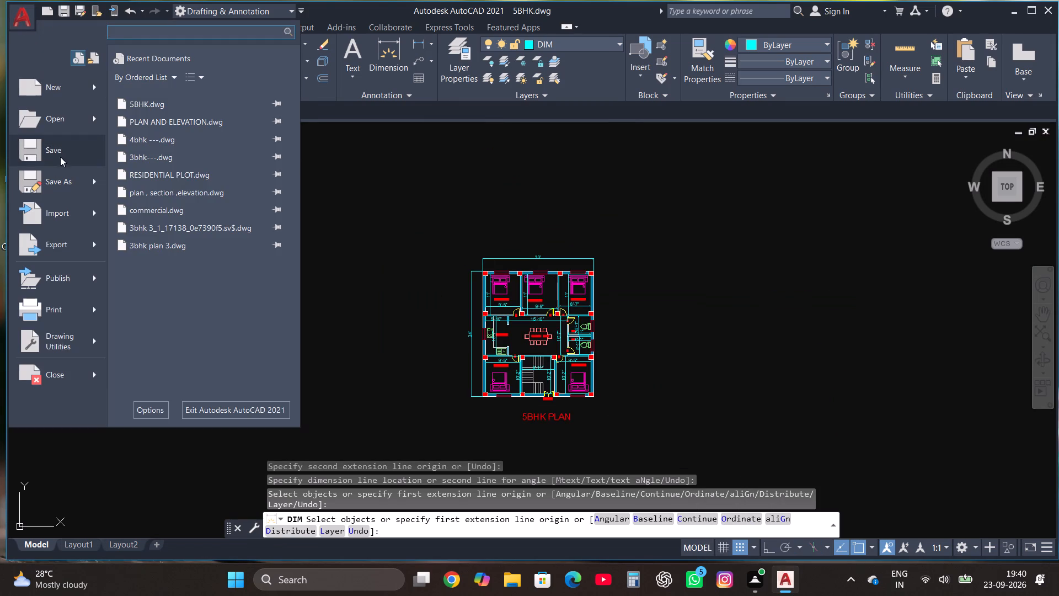
click(63, 151)
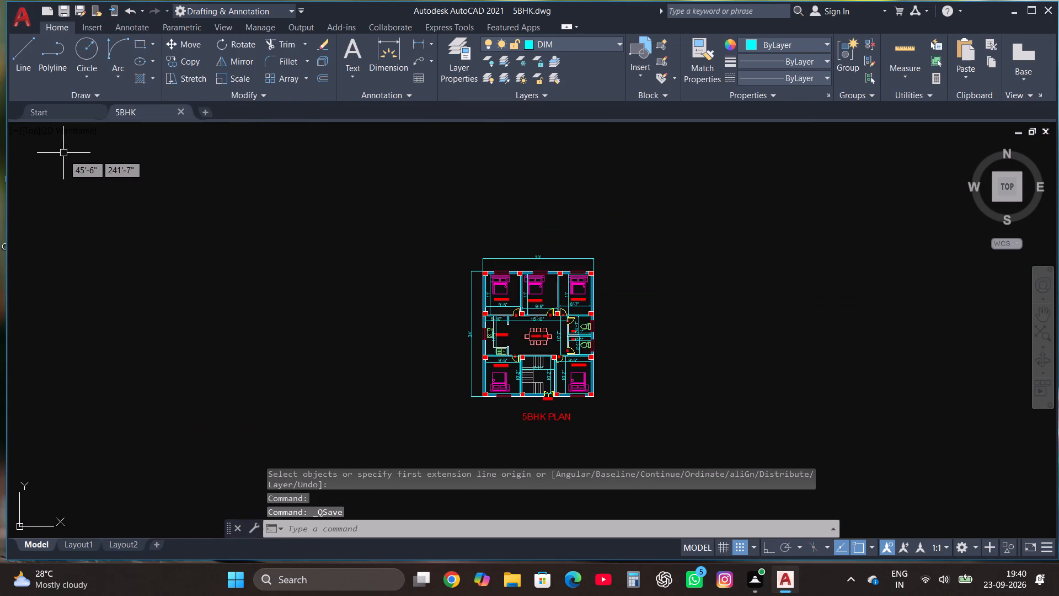
Set up the model plot from the previous plot settings with the AutoCAD PDF (General Documentation).pc3 plotter and apply it to the layout.
click(19, 22)
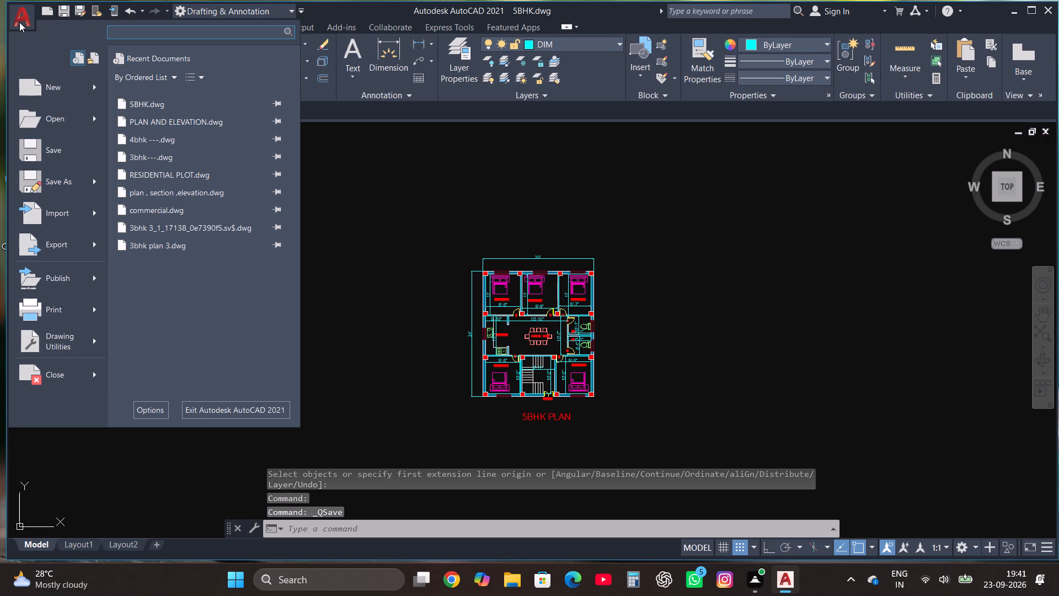
click(75, 312)
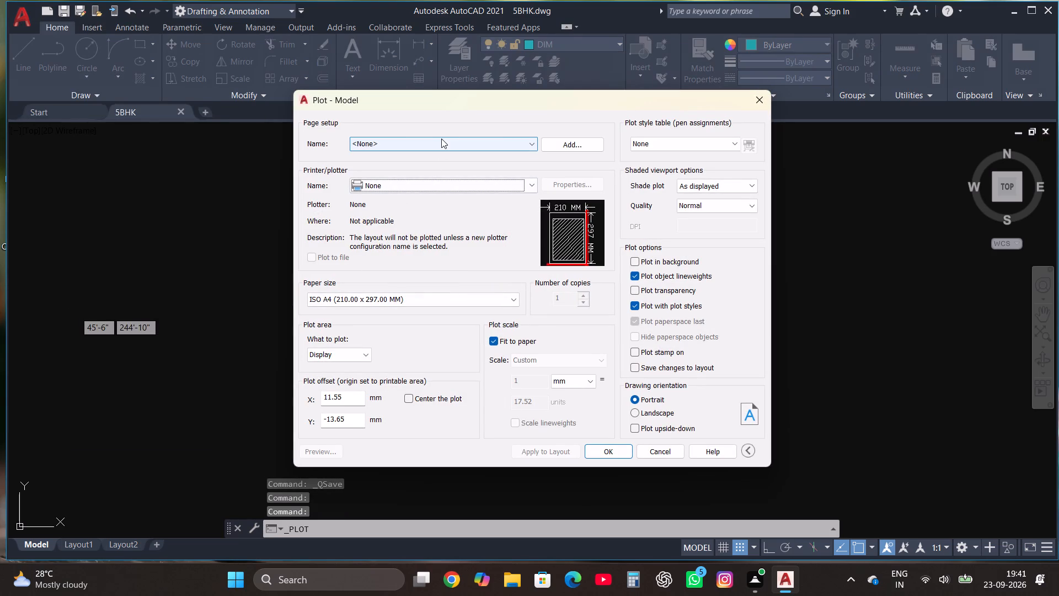
click(441, 139)
click(437, 165)
click(430, 187)
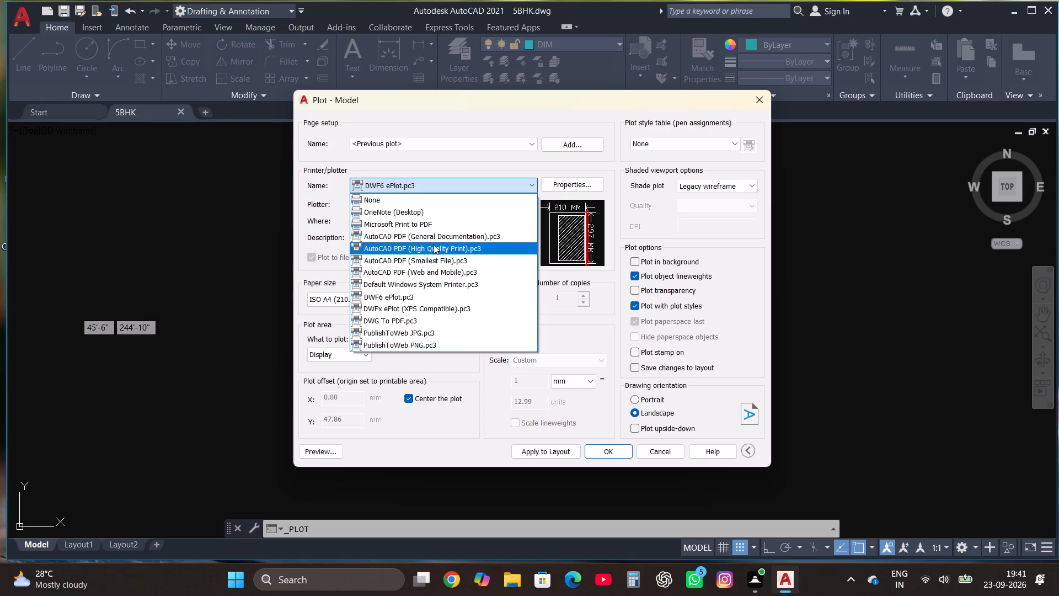
click(435, 238)
click(544, 457)
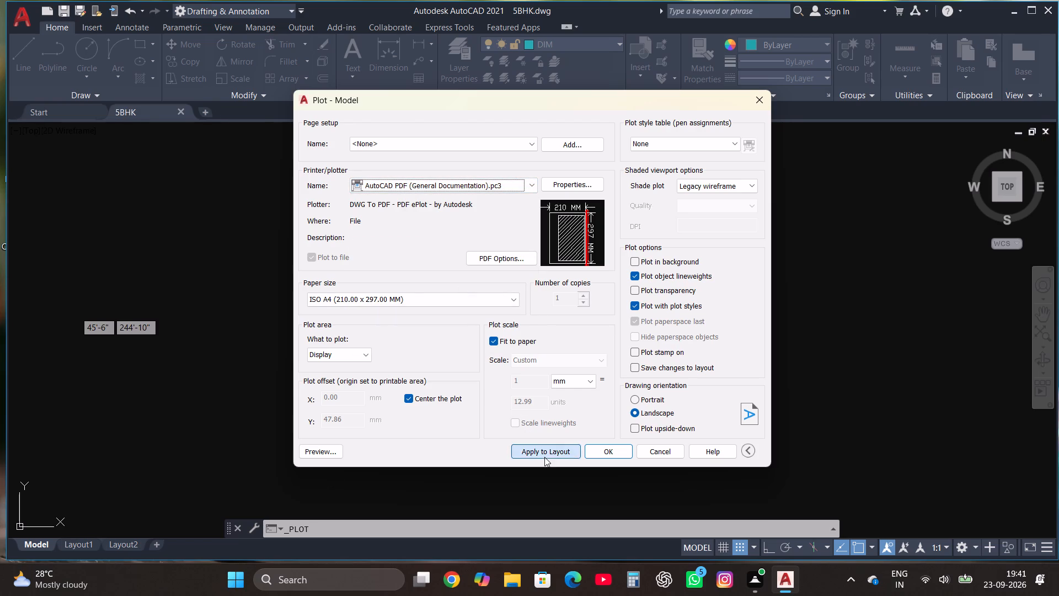
Plot the plan to 5BHK-Model.pdf in the Downloads folder and close the PDF that opens.
click(598, 454)
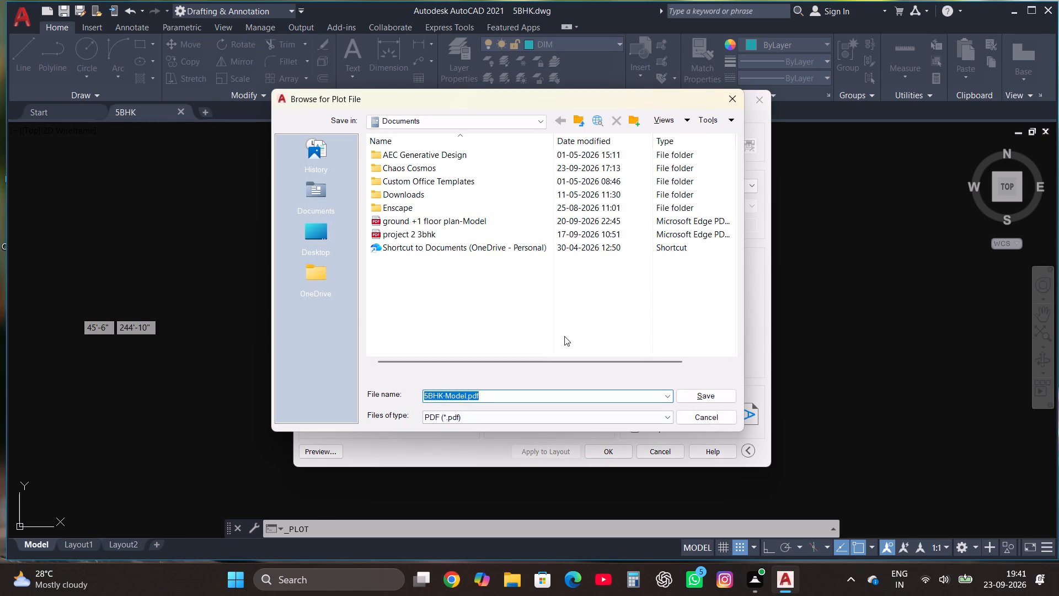
click(482, 130)
click(481, 121)
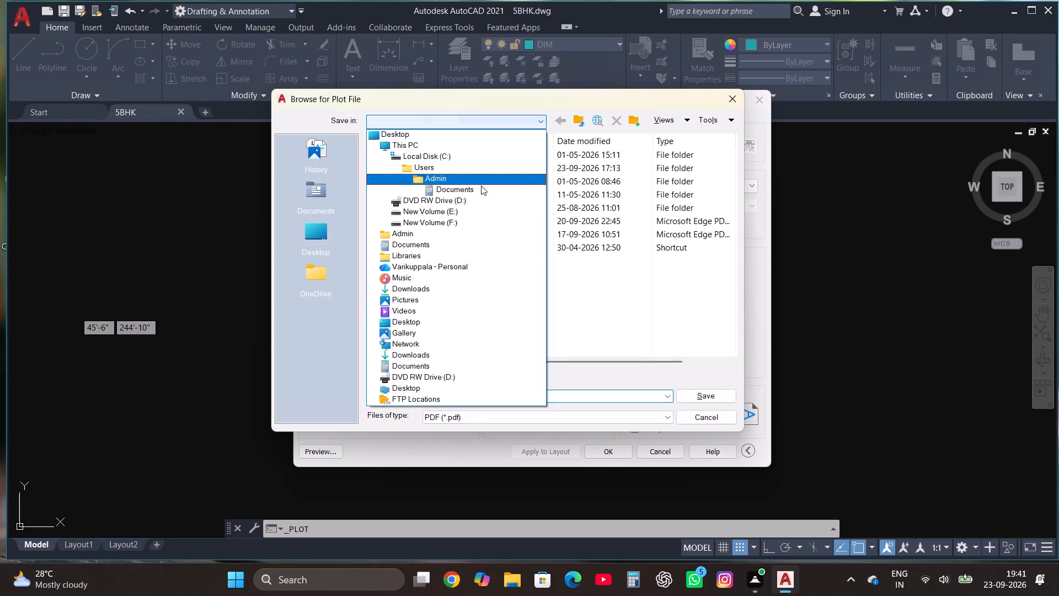
click(463, 290)
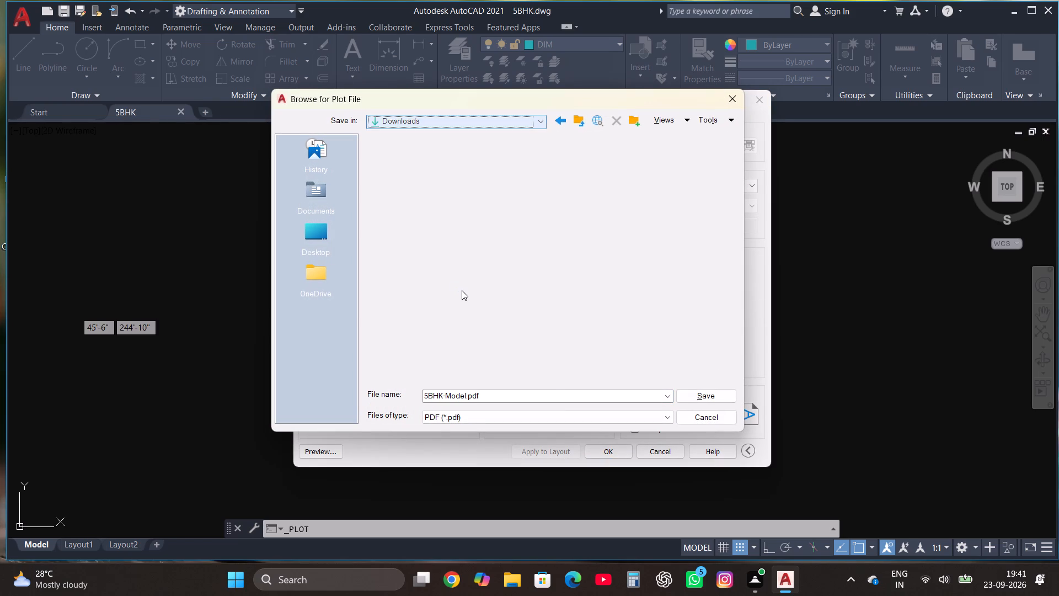
click(682, 396)
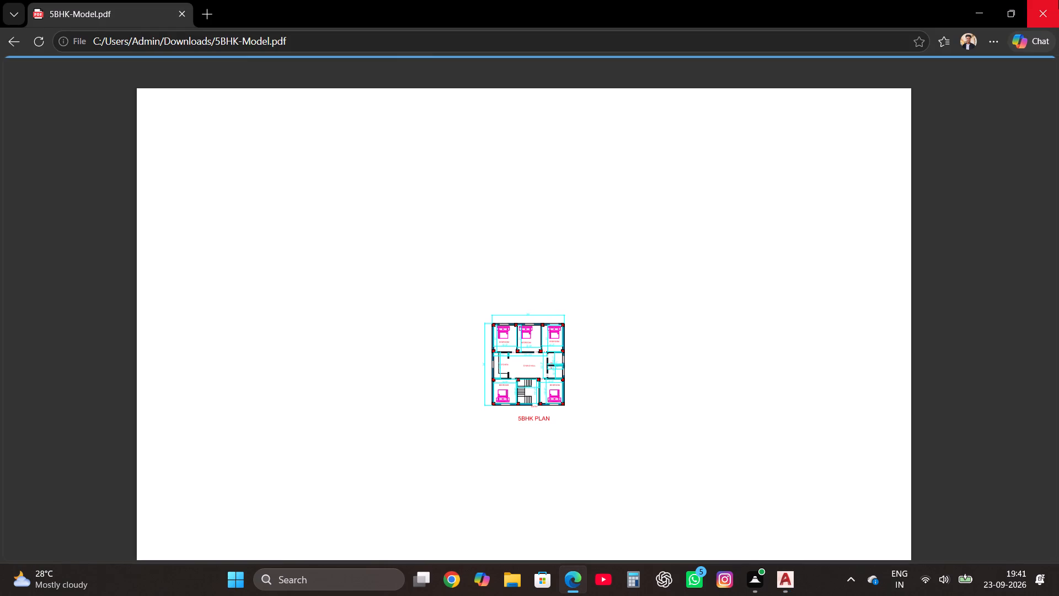
click(1058, 0)
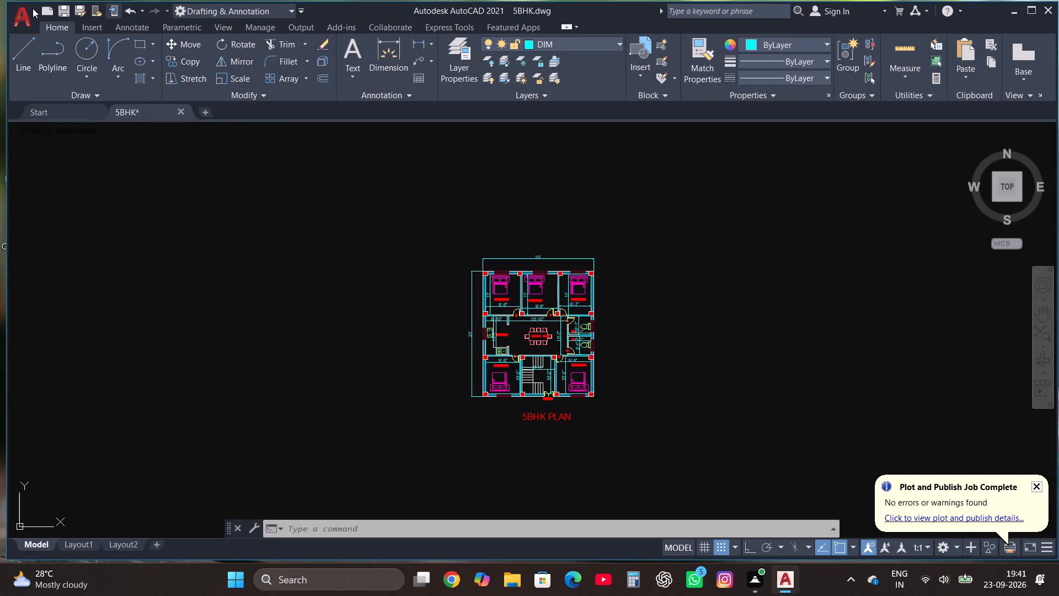
Export the drawing in DWF format as 5BHK.dwf in the Downloads folder.
click(18, 17)
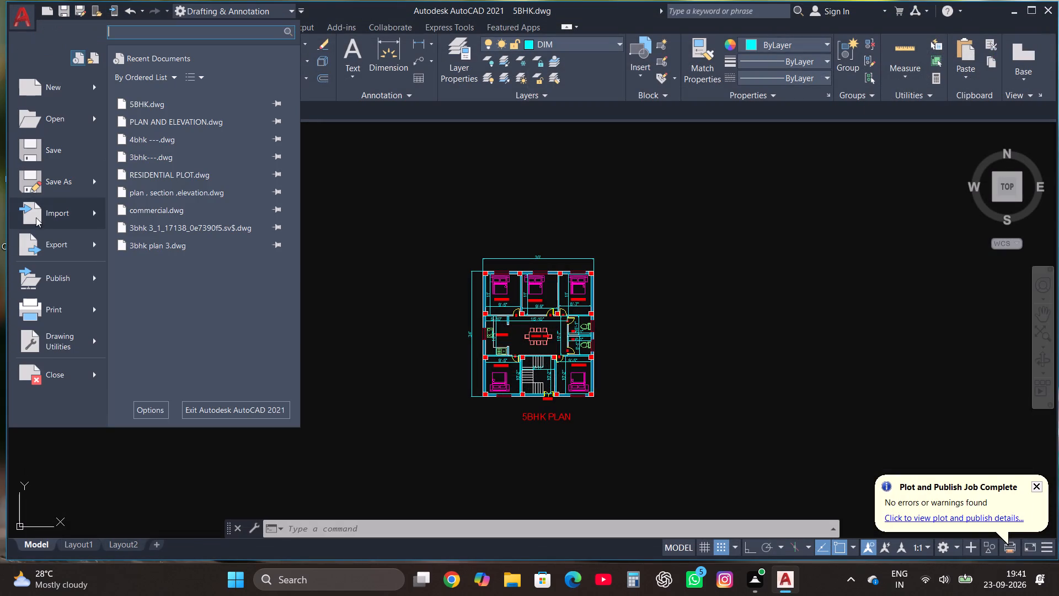
click(49, 242)
click(172, 109)
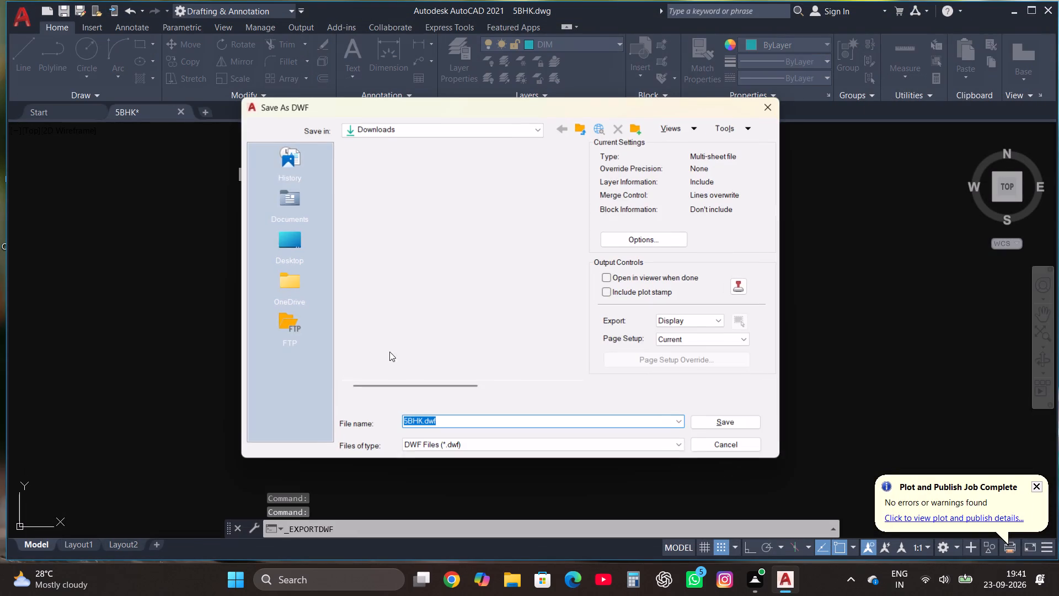
click(712, 417)
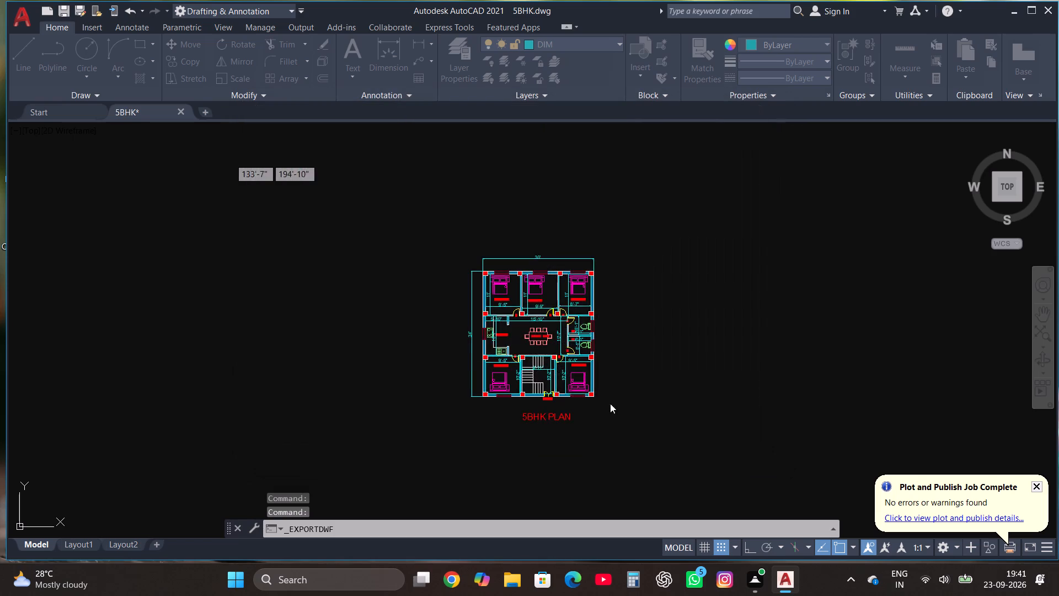